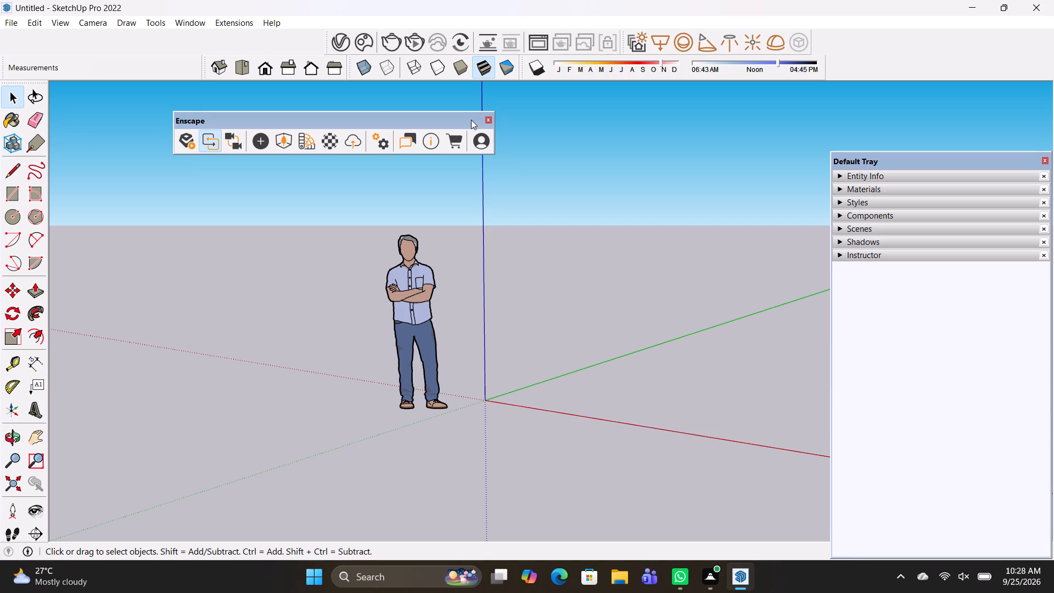
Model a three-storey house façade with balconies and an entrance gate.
Dock the floating Enscape toolbar above the drawing area and move the Default Tray higher up.
drag(471, 120, 315, 19)
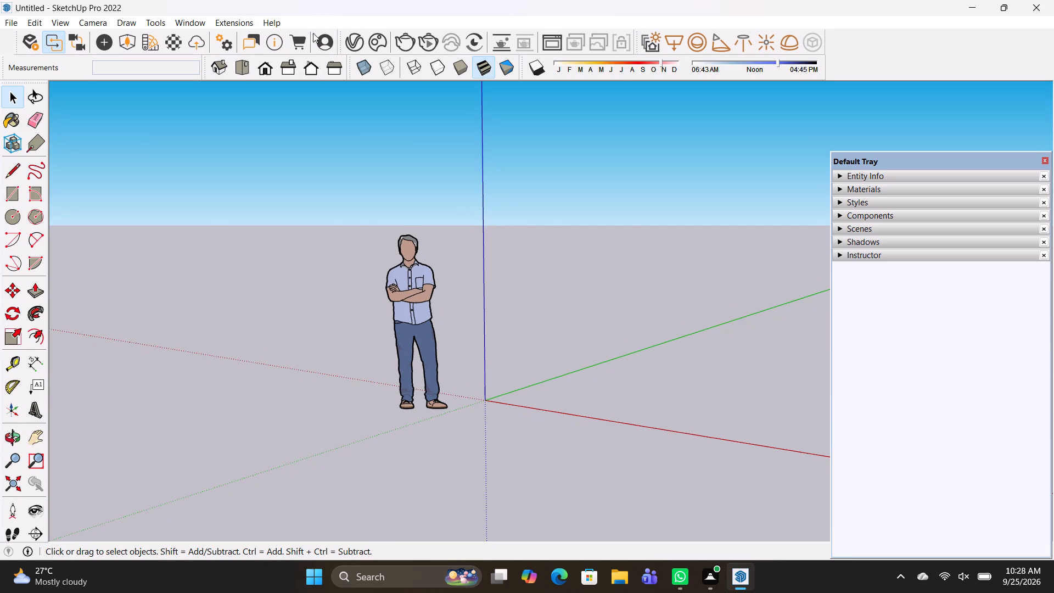
drag(887, 159, 875, 100)
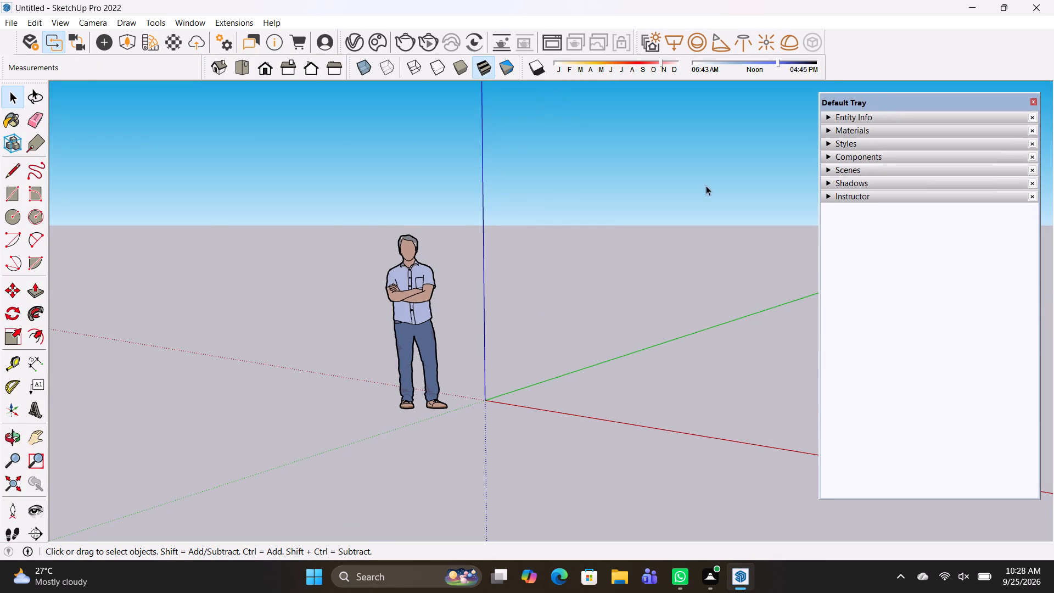
In the Front view, draw an upright rectangle about 17' wide and 35' tall beside the scale figure.
click(268, 70)
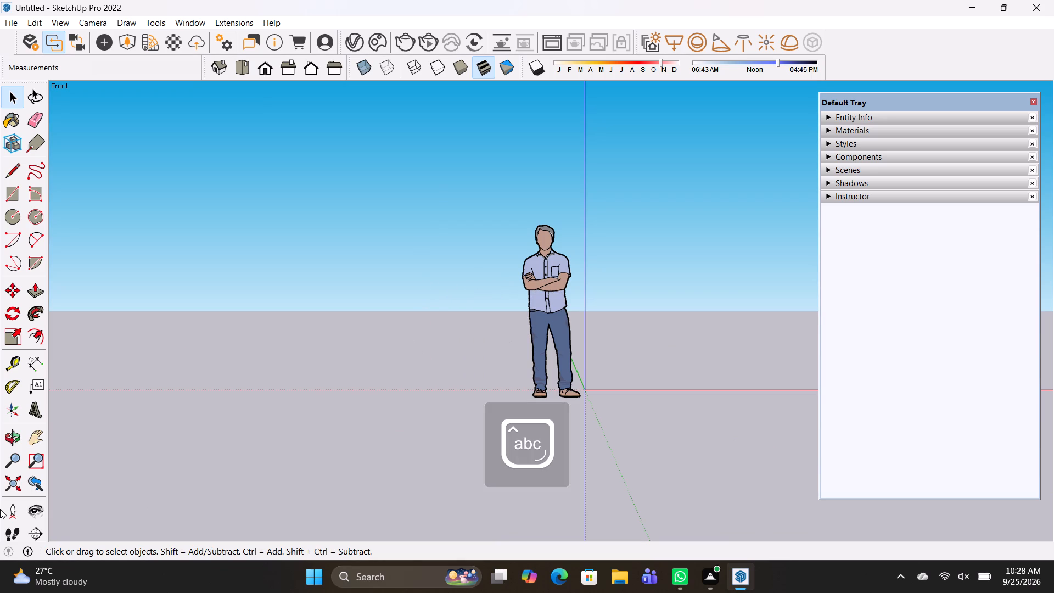
click(33, 430)
drag(574, 378, 139, 403)
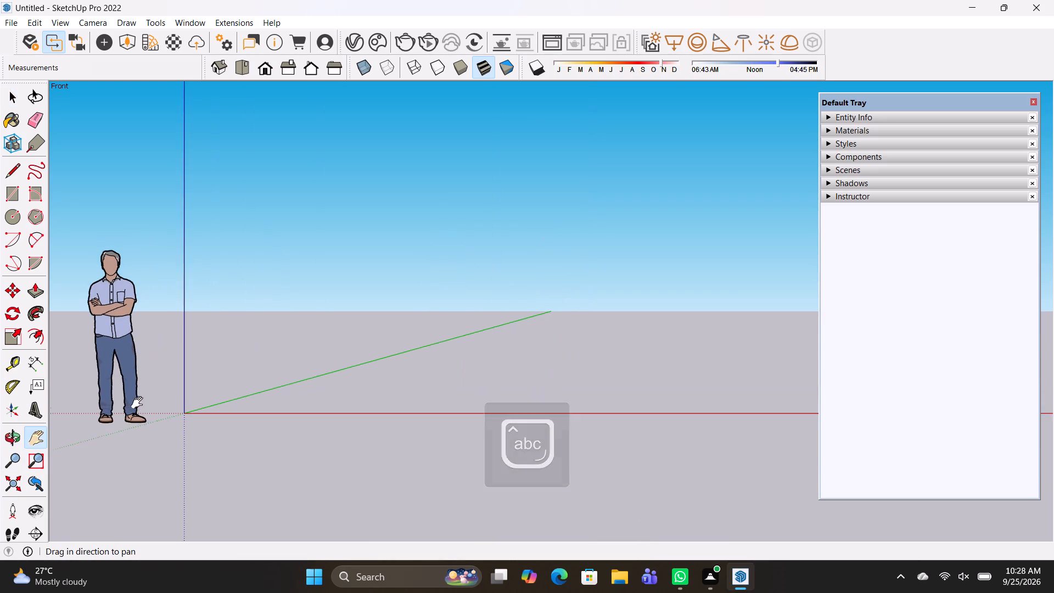
drag(139, 403, 142, 405)
click(270, 72)
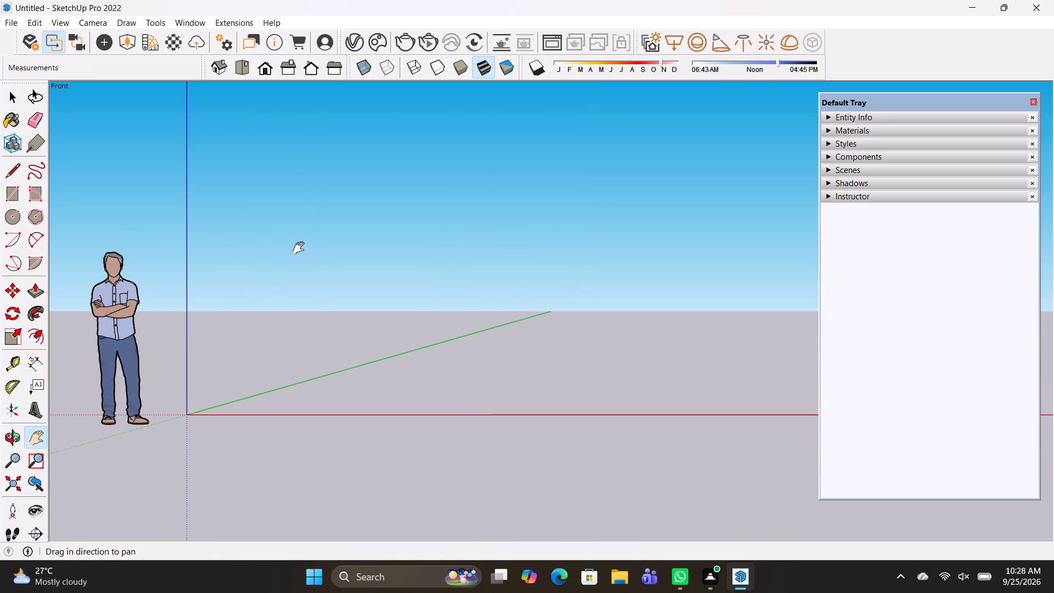
key(space)
right_click(238, 361)
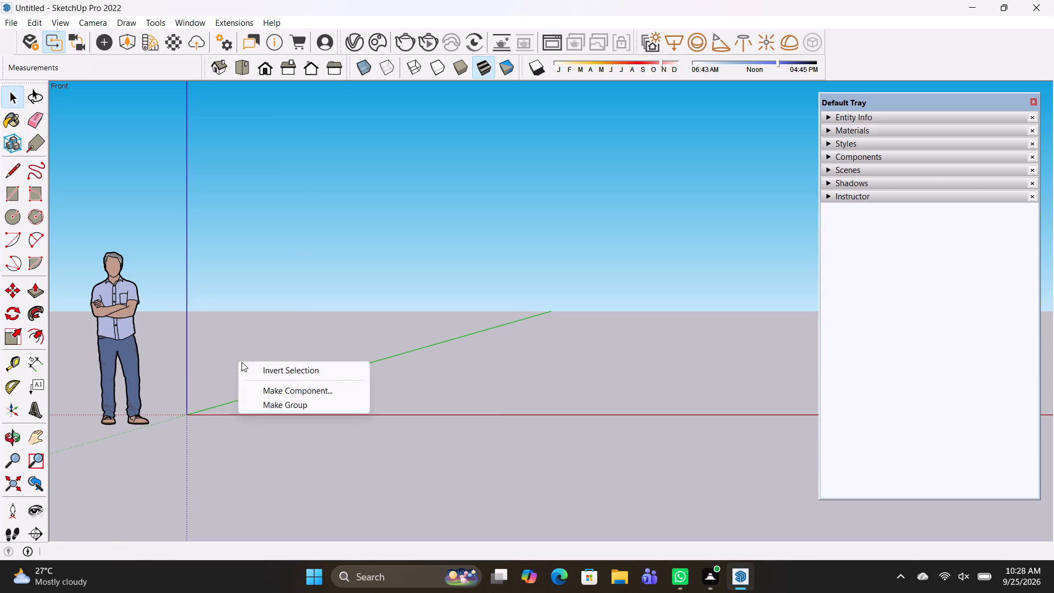
click(338, 329)
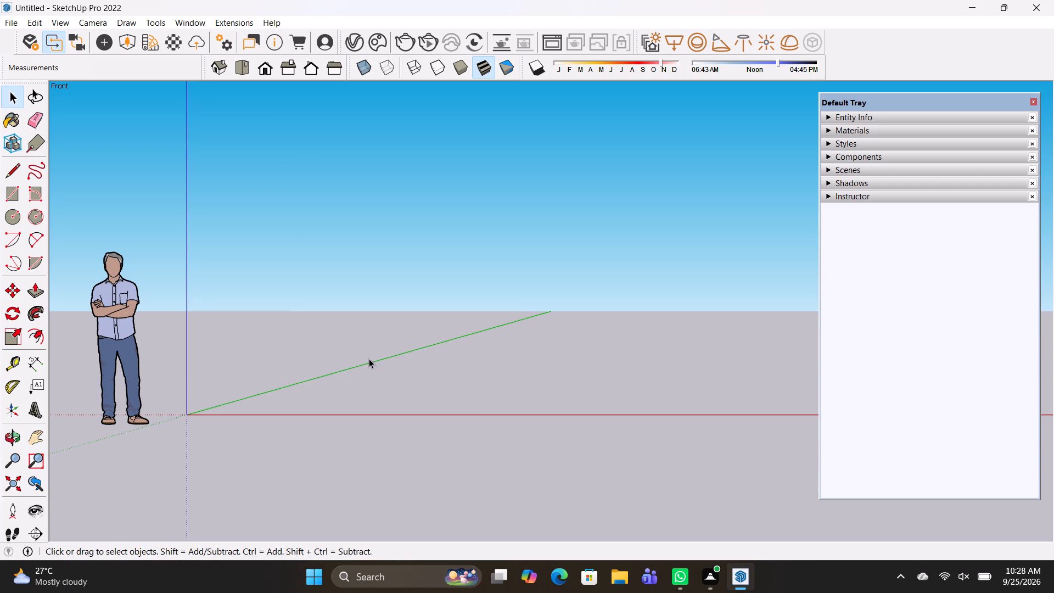
key(r)
click(241, 407)
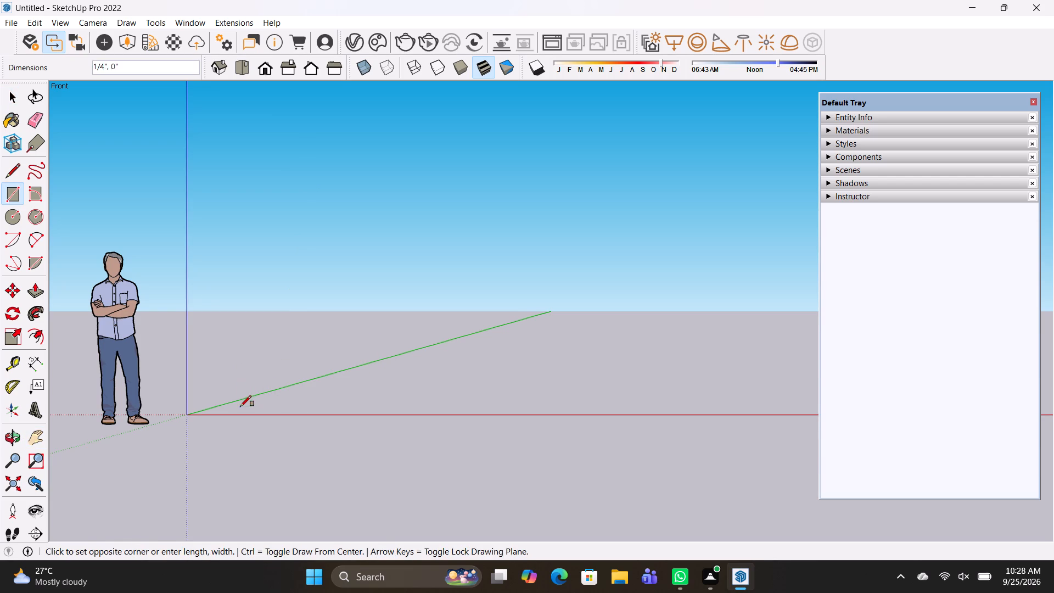
scroll(440, 189, down, 11)
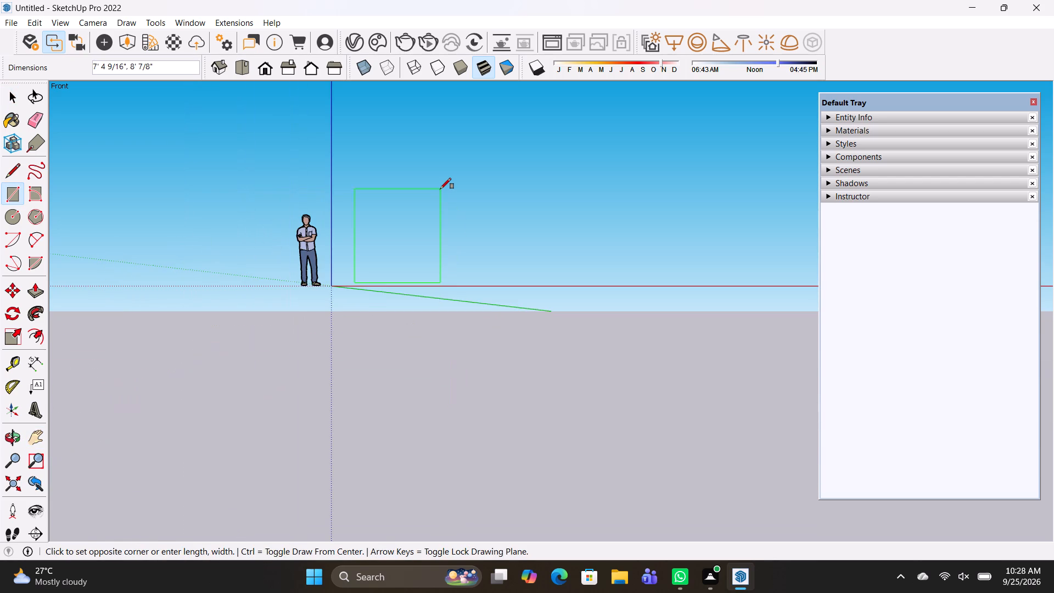
scroll(440, 189, down, 5)
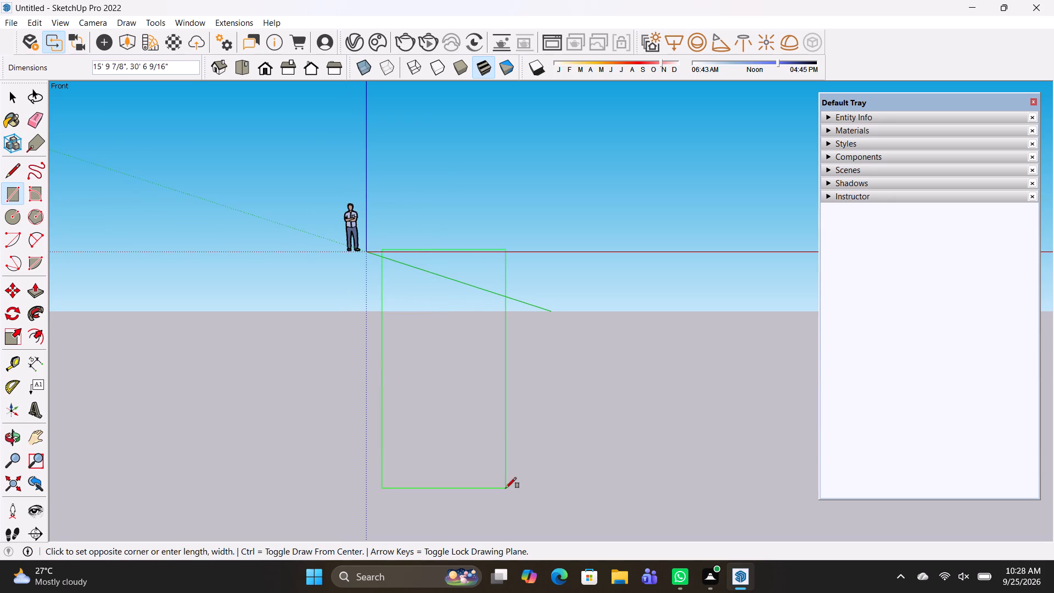
click(514, 523)
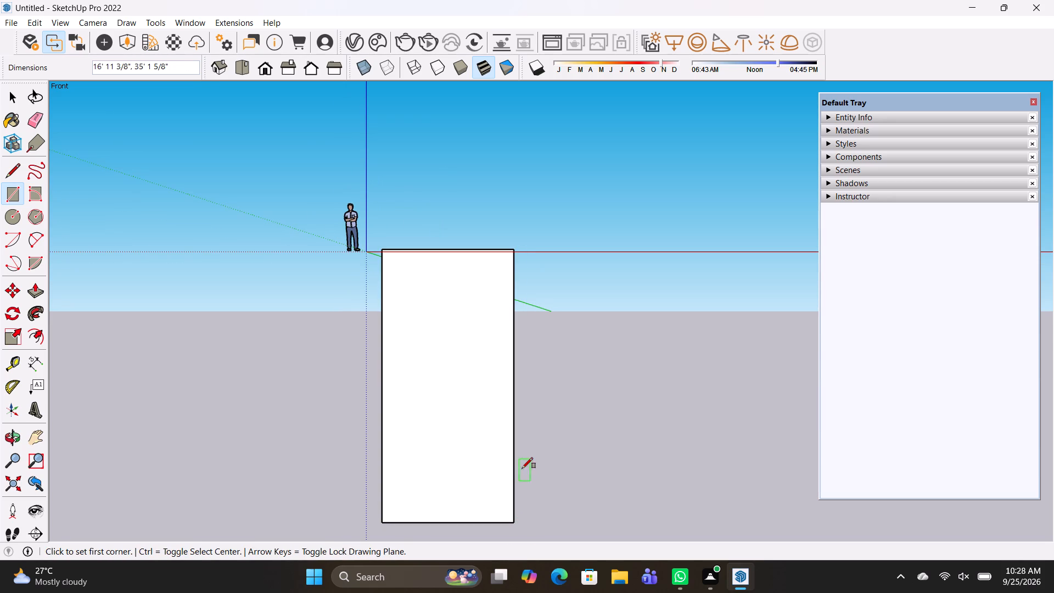
Move the whole rectangle up about 36' so its bottom edge lies just above the red axis.
key(space)
key(m)
key(space)
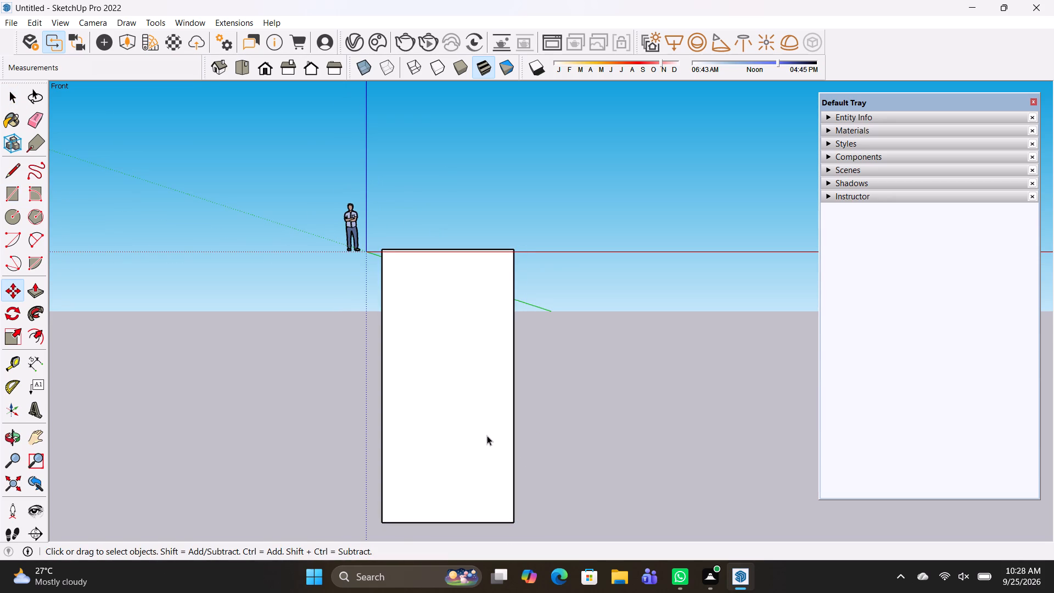
double_click(487, 435)
key(m)
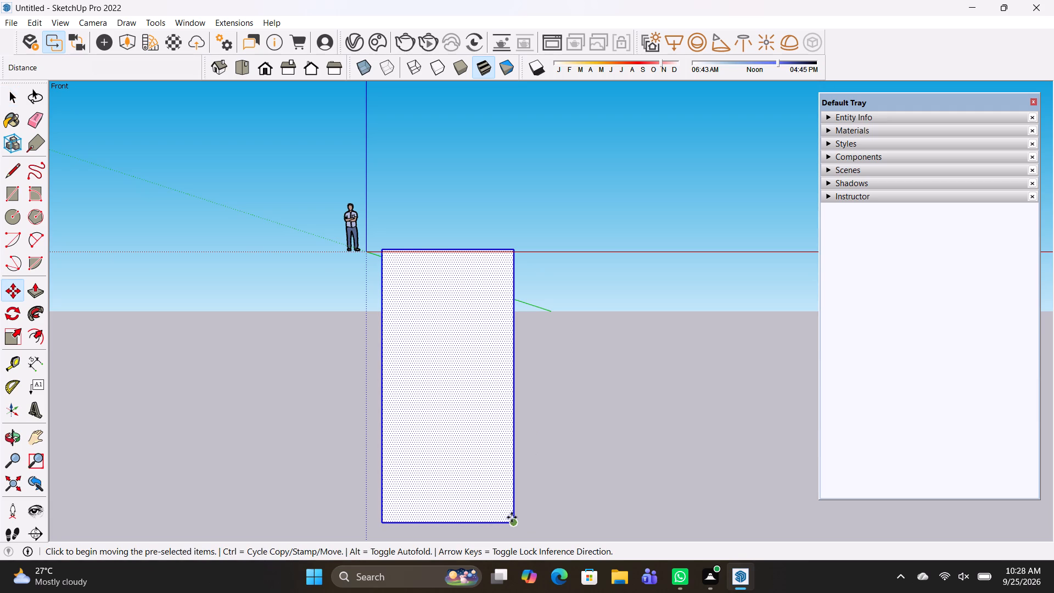
drag(515, 526, 514, 518)
click(518, 241)
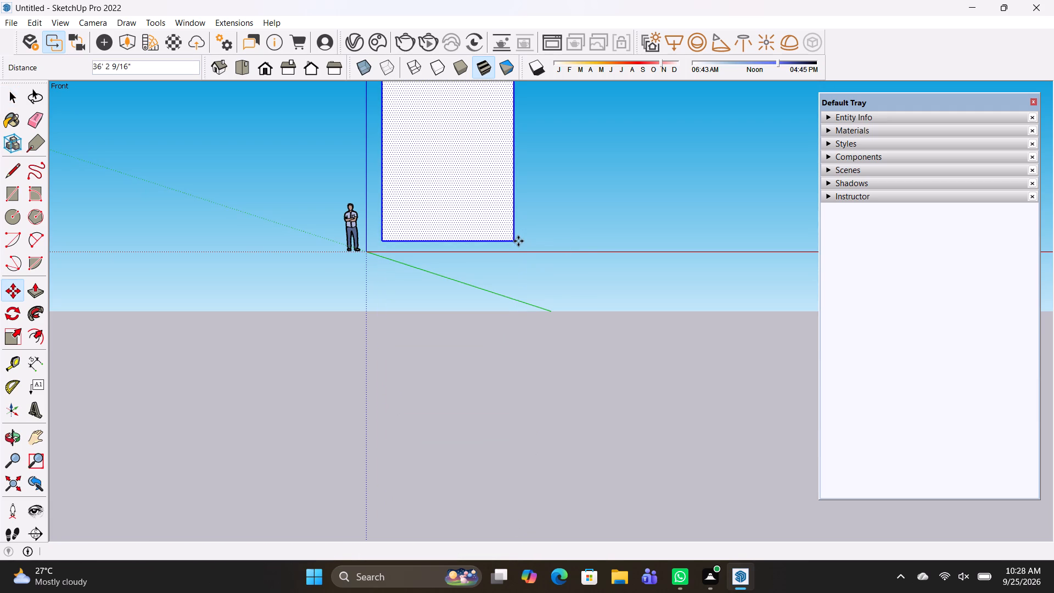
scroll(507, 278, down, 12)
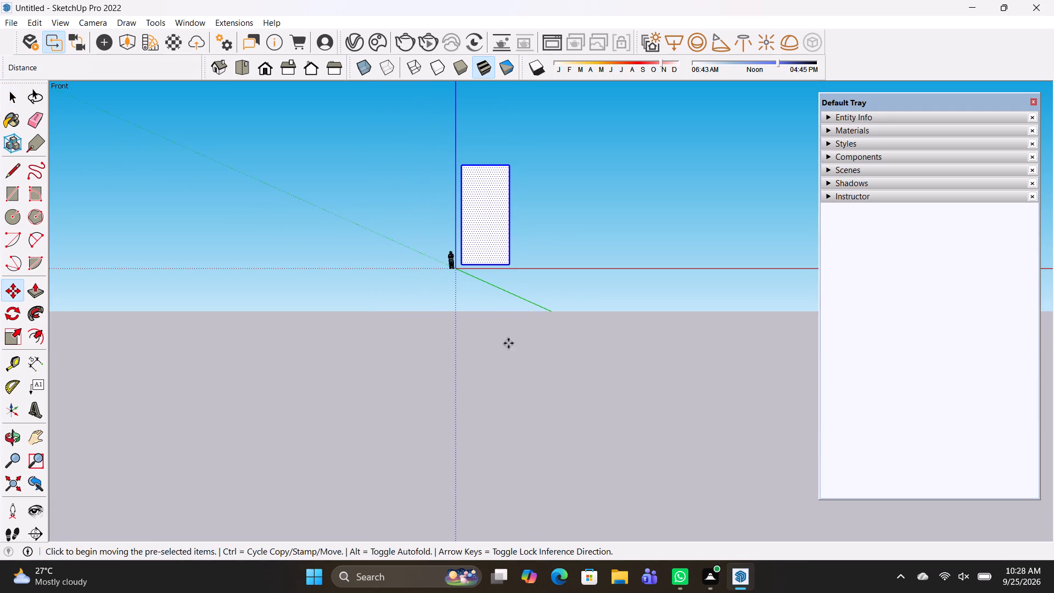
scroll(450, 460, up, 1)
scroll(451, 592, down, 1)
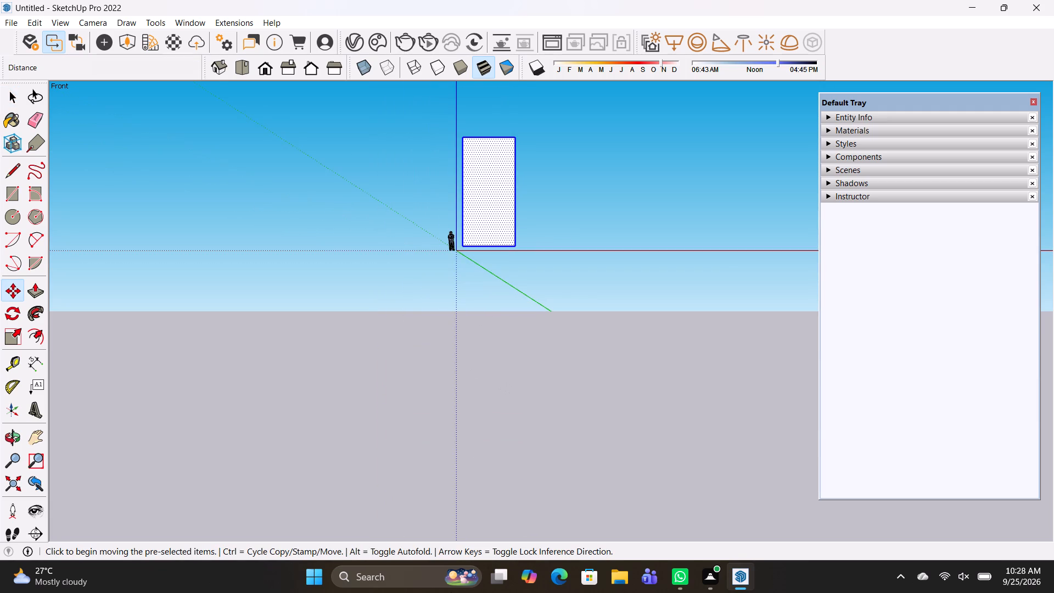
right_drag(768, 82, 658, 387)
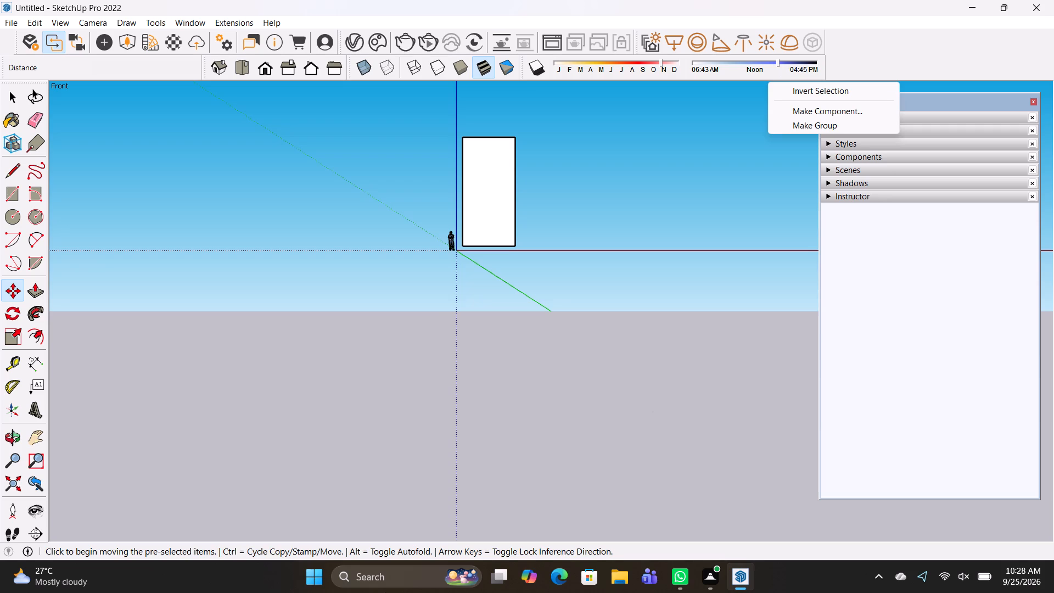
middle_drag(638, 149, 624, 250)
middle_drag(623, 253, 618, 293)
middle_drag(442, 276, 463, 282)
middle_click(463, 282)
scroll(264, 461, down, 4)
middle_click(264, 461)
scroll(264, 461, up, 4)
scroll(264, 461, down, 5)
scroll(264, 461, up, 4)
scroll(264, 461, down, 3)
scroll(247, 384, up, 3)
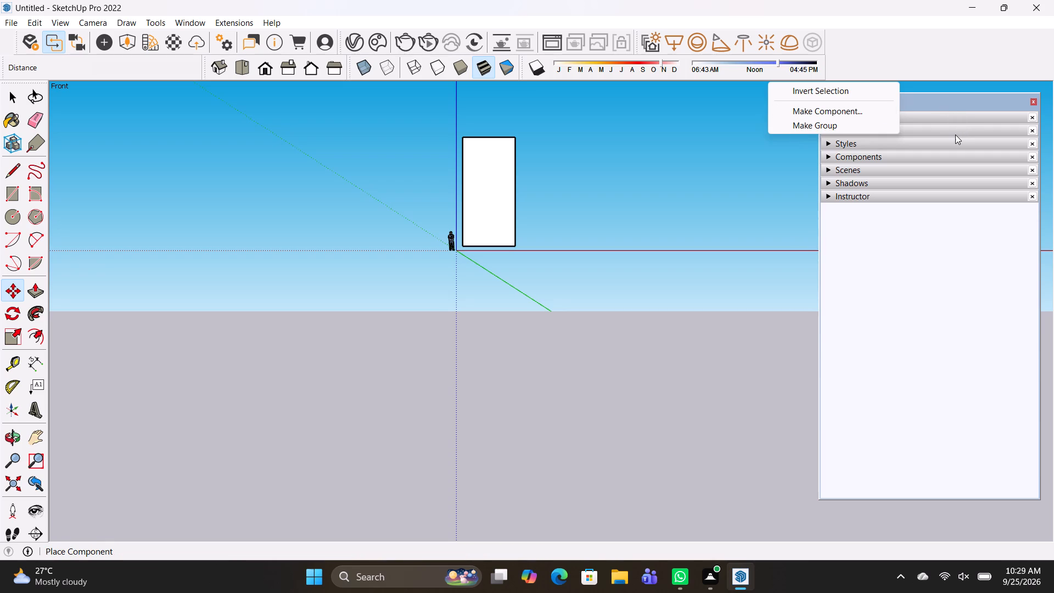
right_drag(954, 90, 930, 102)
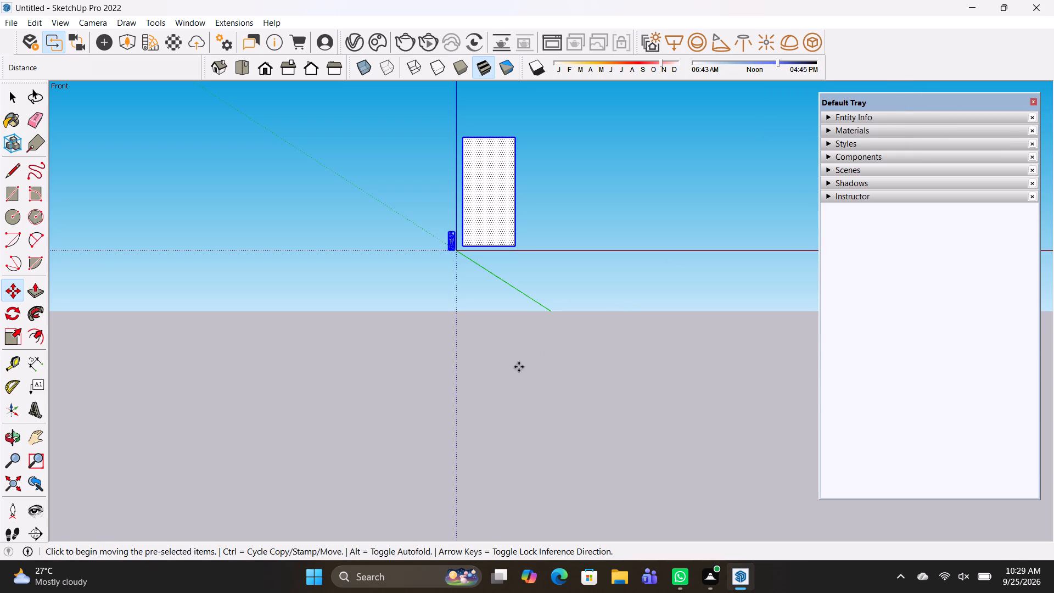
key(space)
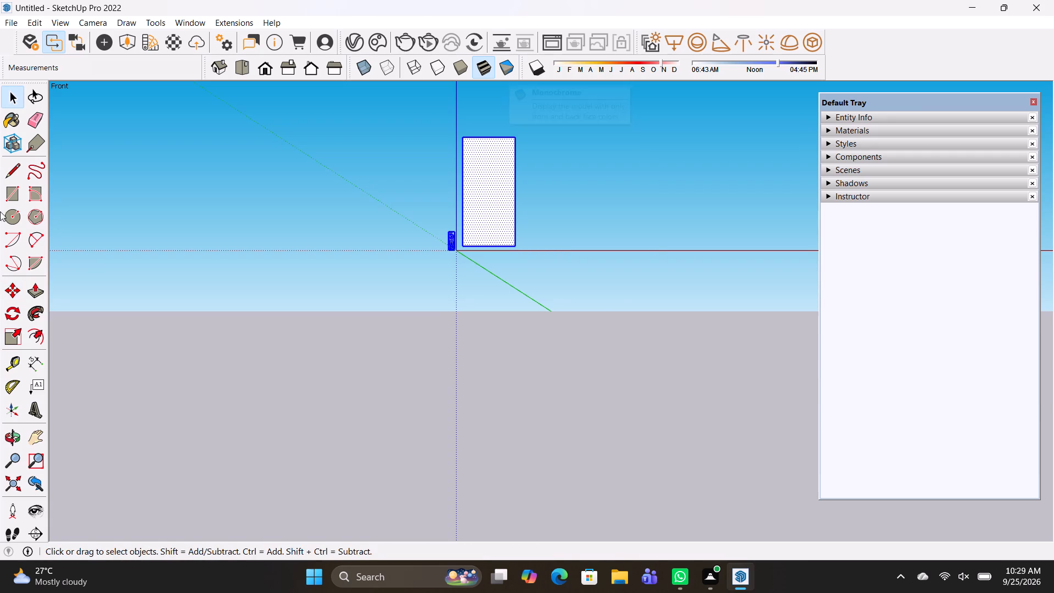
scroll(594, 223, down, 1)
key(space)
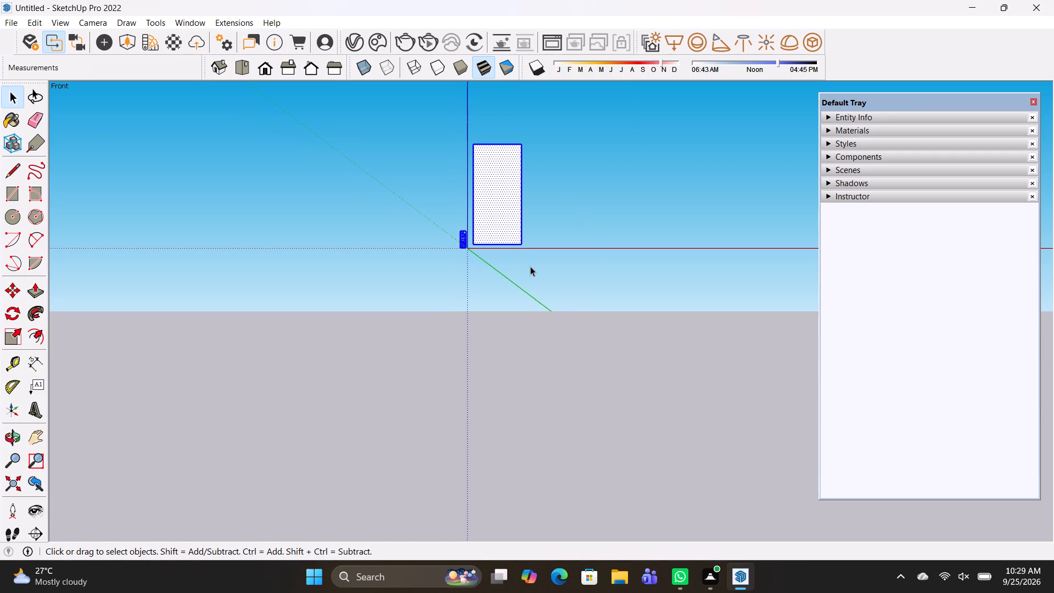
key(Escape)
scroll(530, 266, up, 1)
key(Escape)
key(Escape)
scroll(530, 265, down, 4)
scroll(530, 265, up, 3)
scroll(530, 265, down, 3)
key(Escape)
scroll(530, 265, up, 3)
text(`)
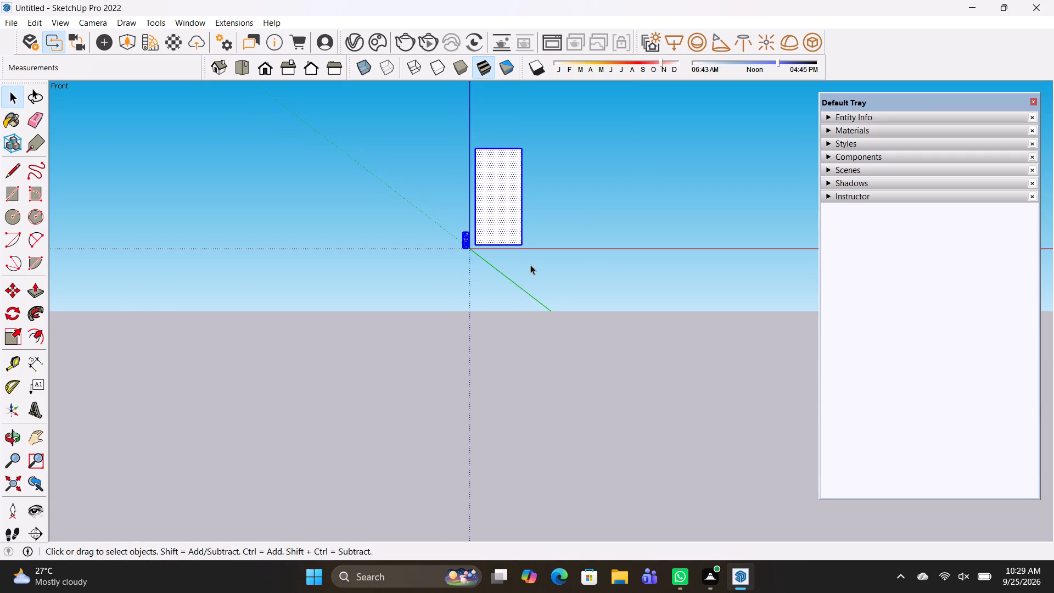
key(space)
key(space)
Place a horizontal guide line 2' above the rectangle's bottom edge with the Tape Measure.
click(43, 427)
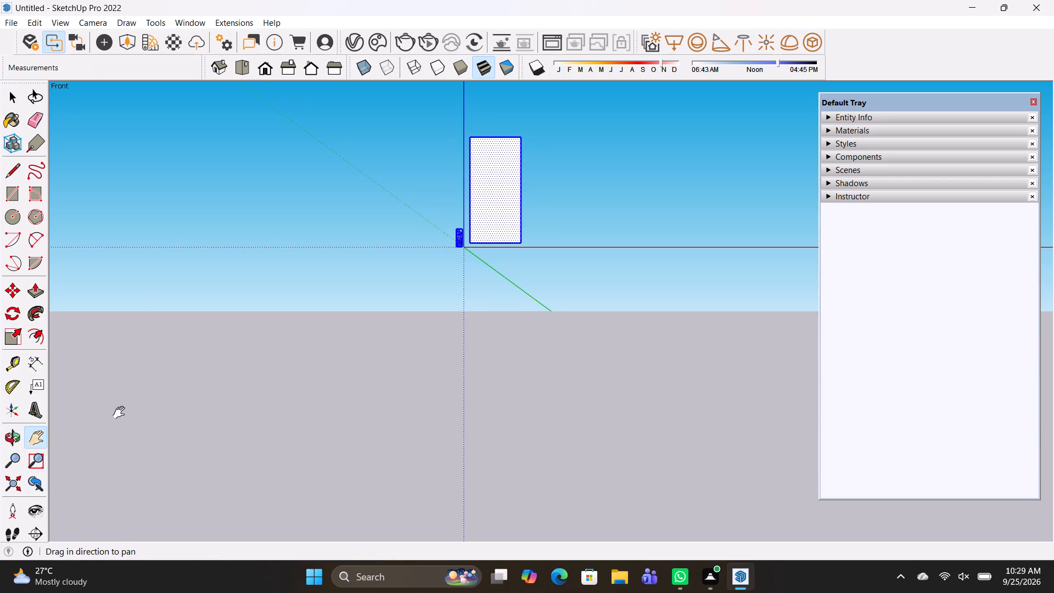
drag(265, 335, 117, 447)
scroll(246, 402, up, 4)
scroll(403, 314, up, 4)
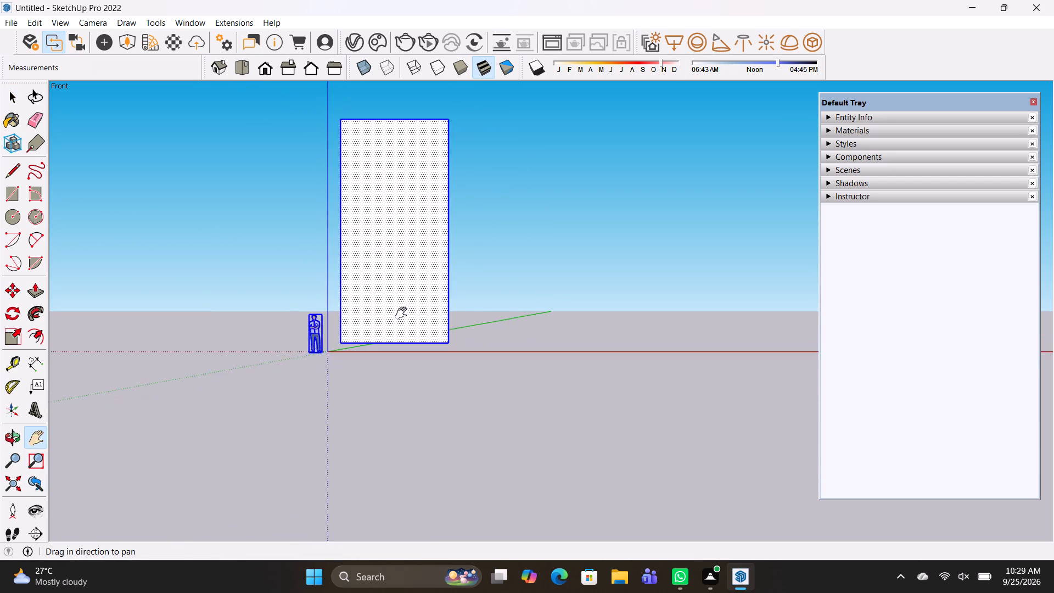
scroll(403, 314, up, 3)
click(4, 437)
drag(541, 256, 459, 389)
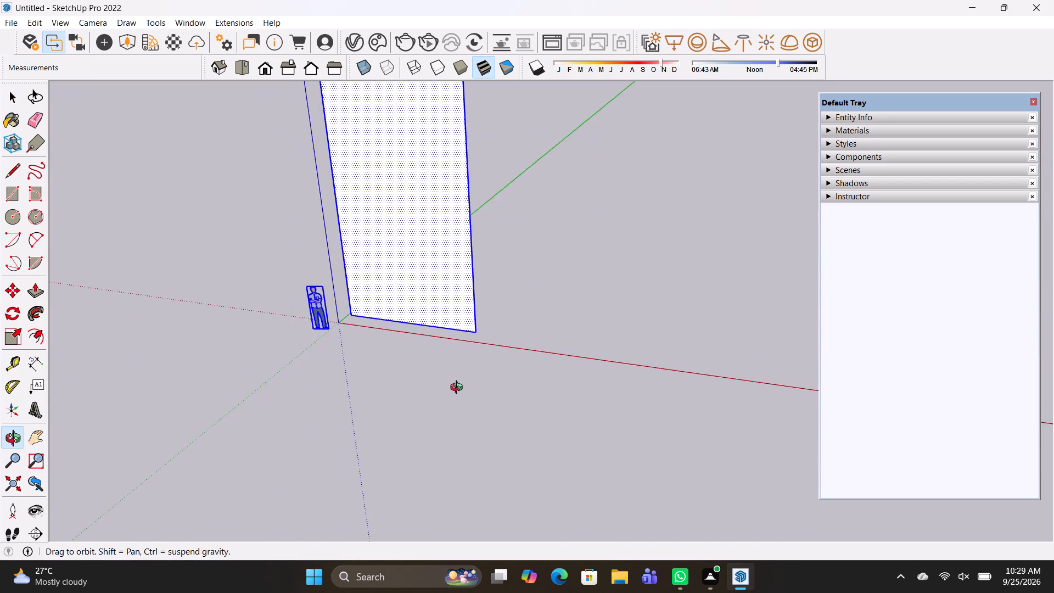
drag(459, 389, 469, 338)
key(v)
key(space)
right_click(496, 352)
drag(462, 412, 461, 412)
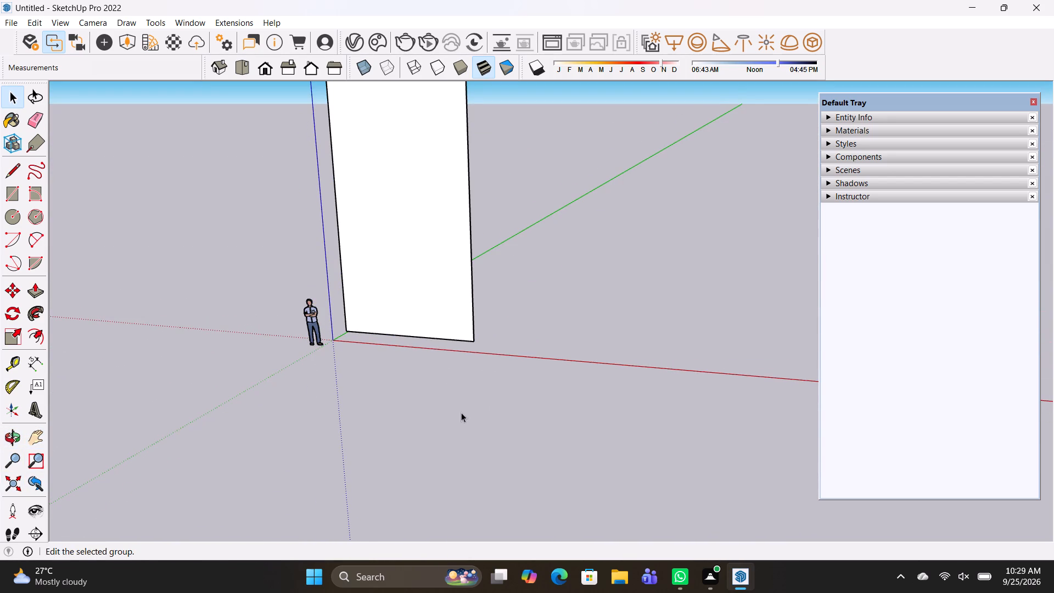
drag(461, 412, 459, 404)
key(Escape)
key(Escape)
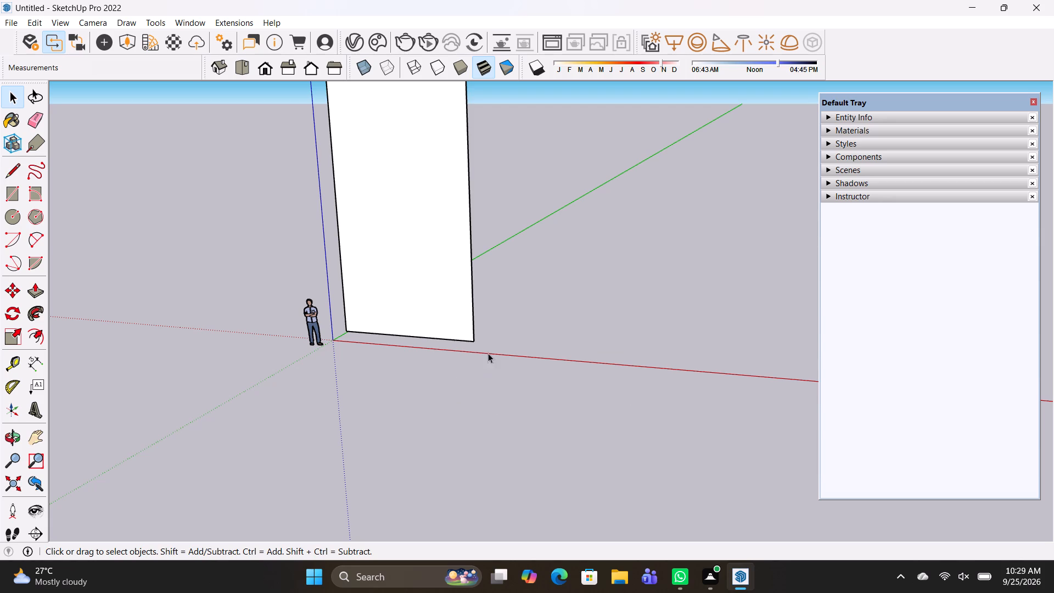
click(40, 442)
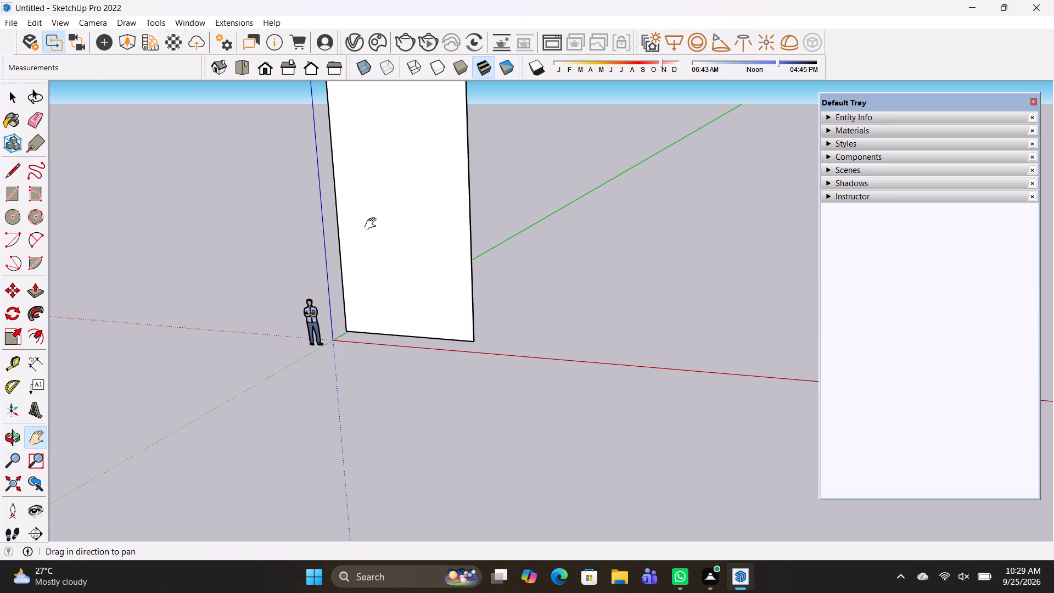
drag(373, 239, 351, 315)
right_click(558, 275)
click(589, 283)
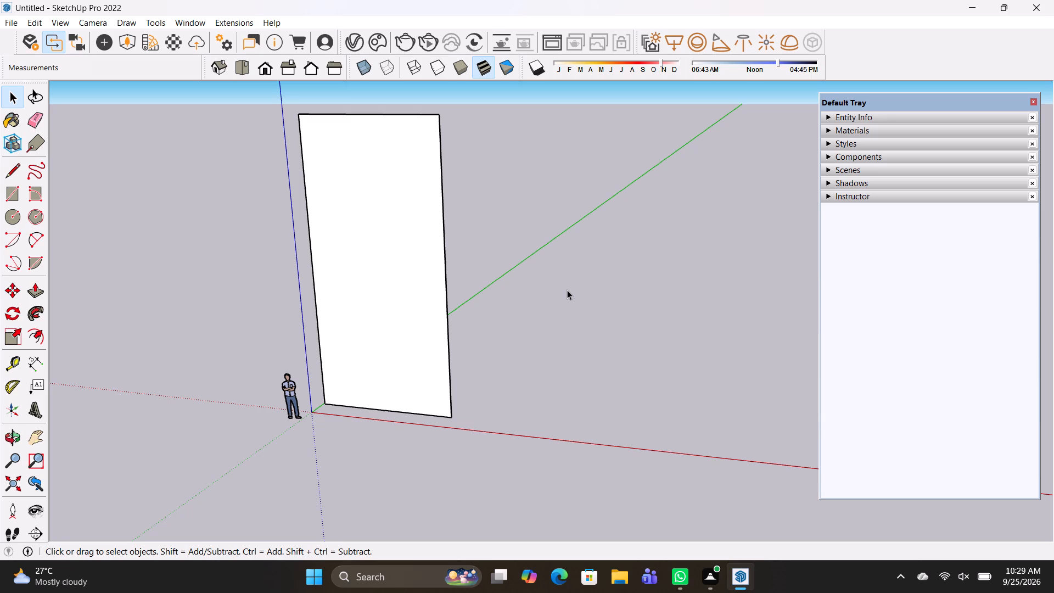
text(t)
key(space)
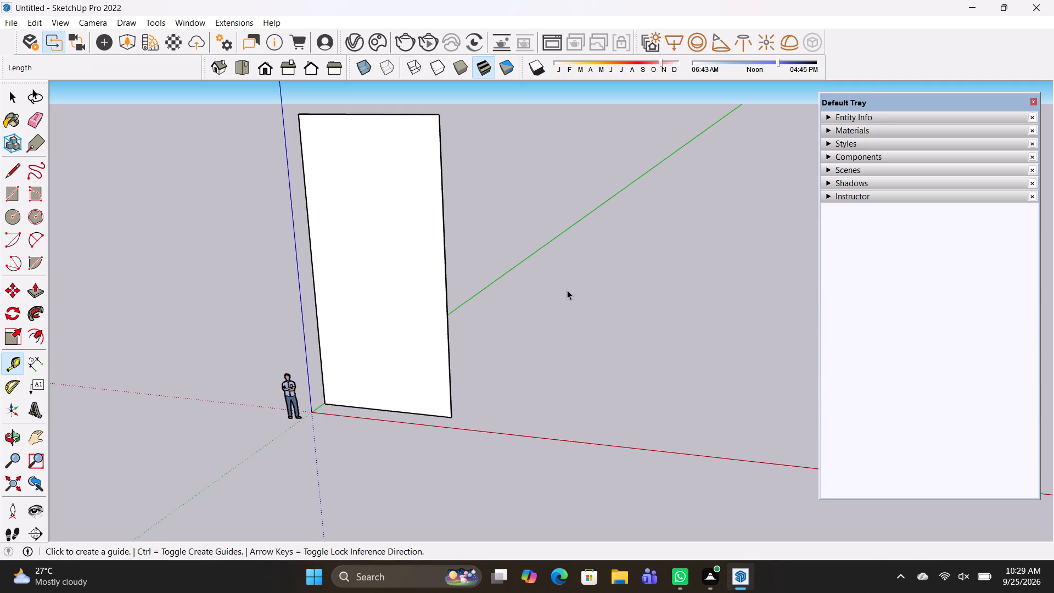
key(t)
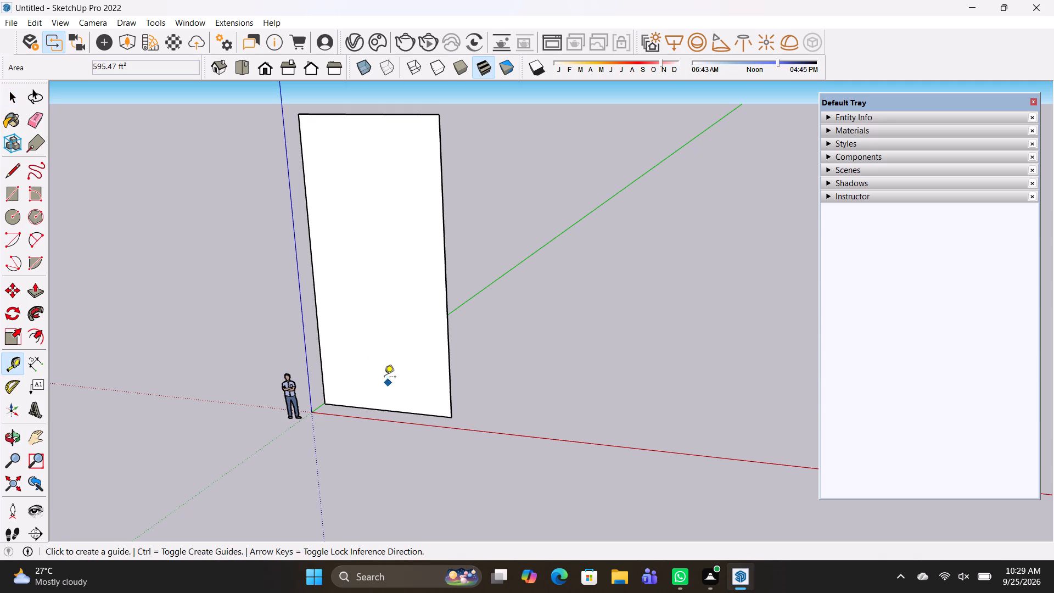
click(376, 408)
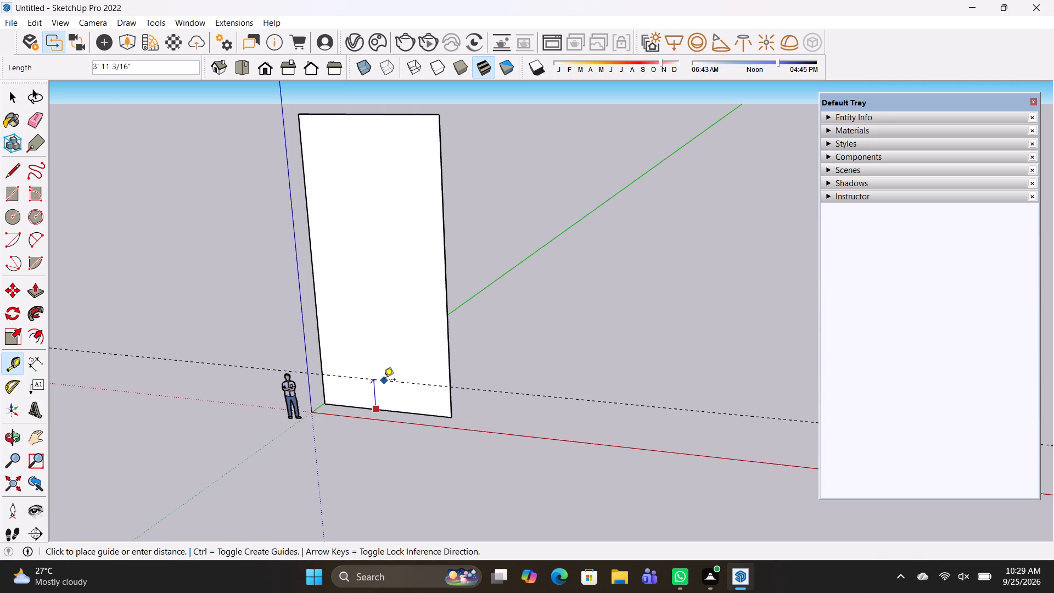
text(2')
key(Return)
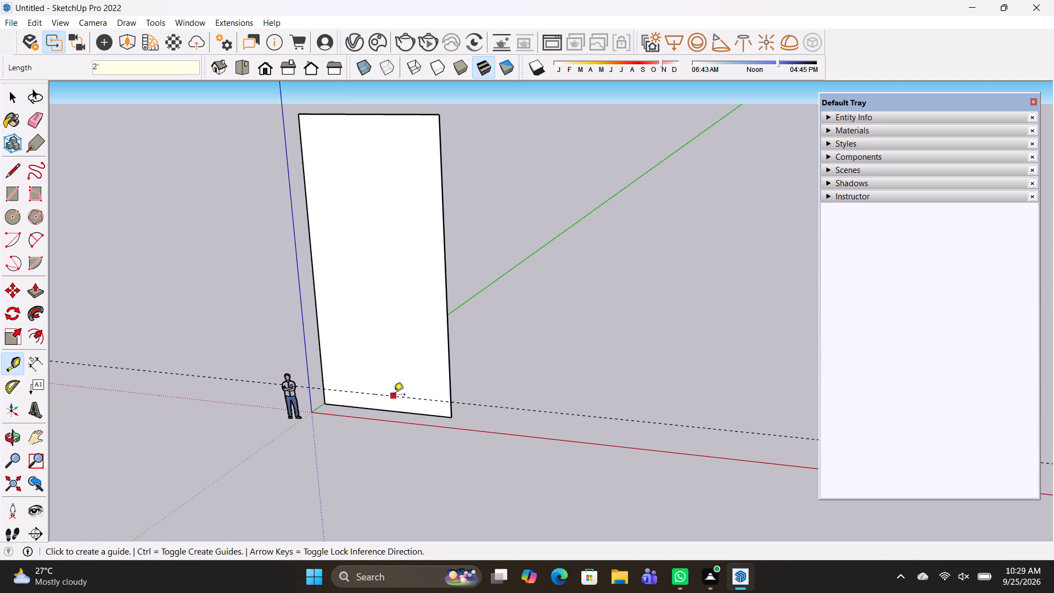
Place a second horizontal guide line 10' above the first guide on the rectangle.
click(394, 395)
text(10')
key(Return)
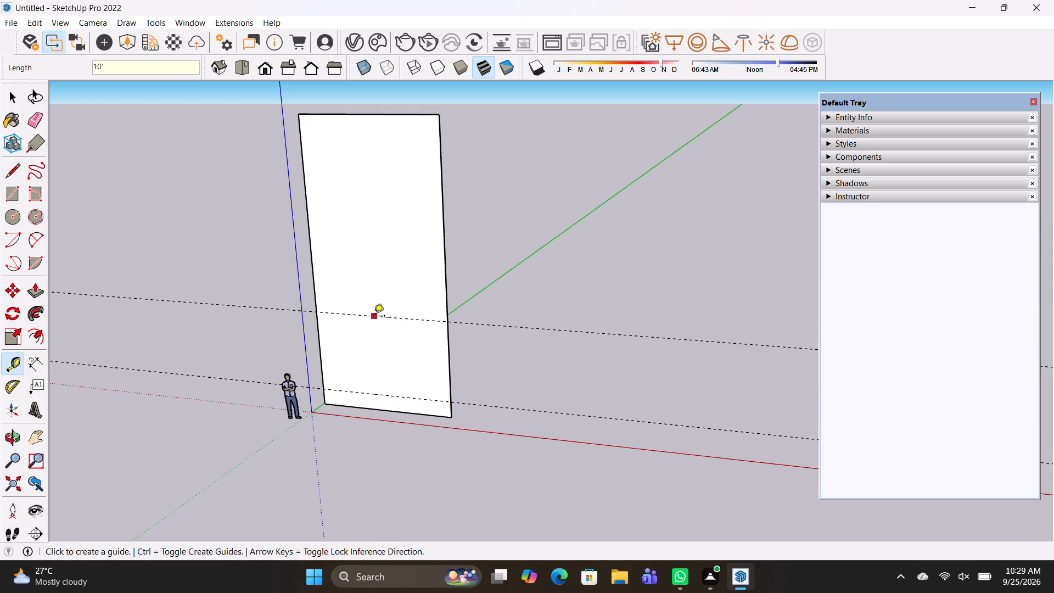
Place a horizontal guide line 1' above the upper guide on the rectangle with the Tape Measure.
click(374, 317)
key(1)
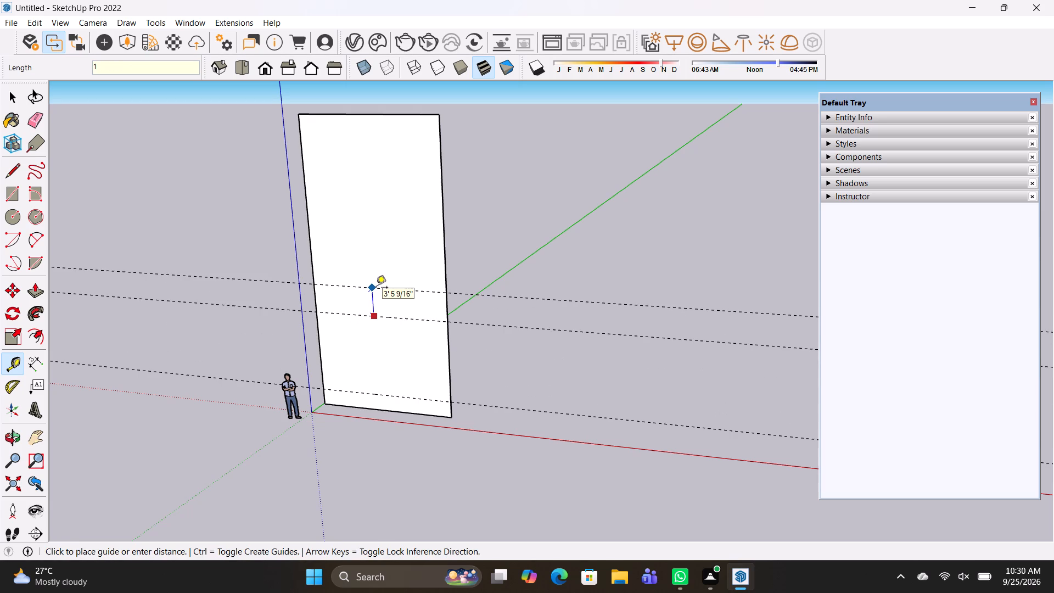
key(apostrophe)
key(Return)
Place another horizontal guide line 3' above the guide just added on the rectangle.
drag(373, 308, 373, 303)
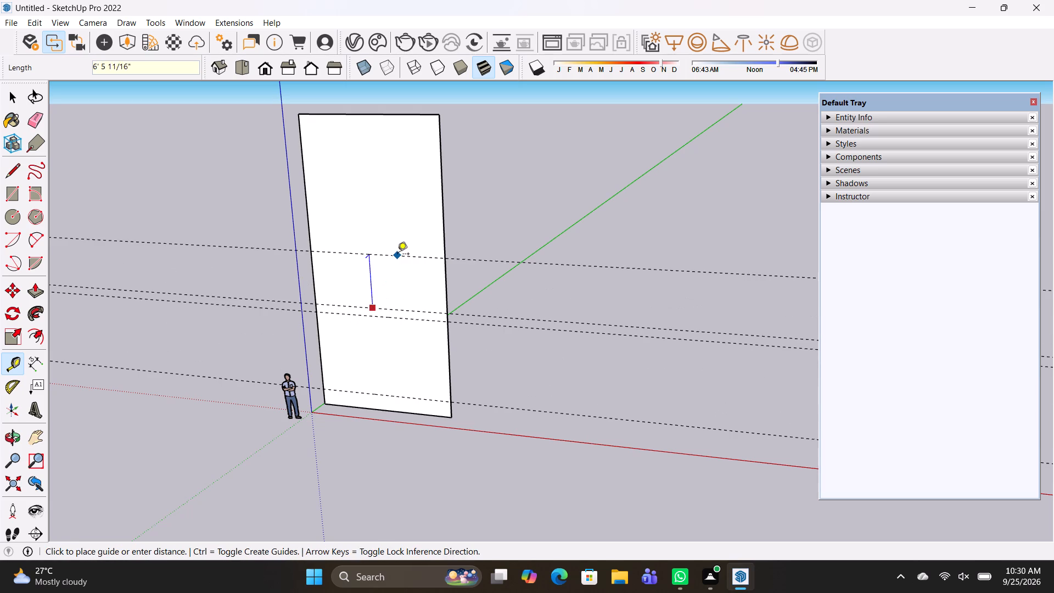
key(3)
key(apostrophe)
key(Return)
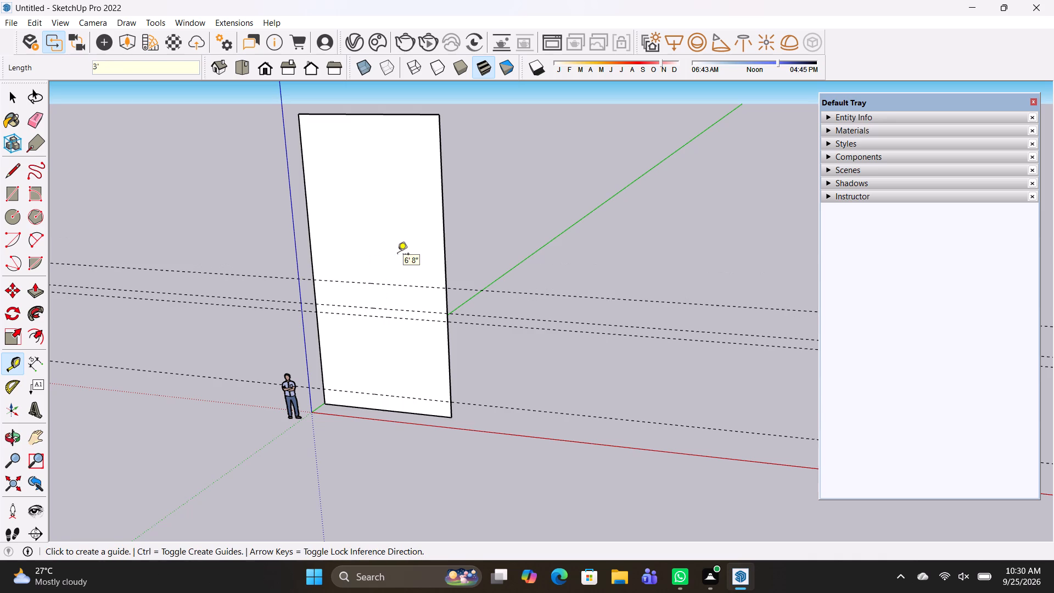
Place a horizontal guide line 10' above the guide that the 3' spacing was measured from.
click(383, 306)
text(10')
key(Return)
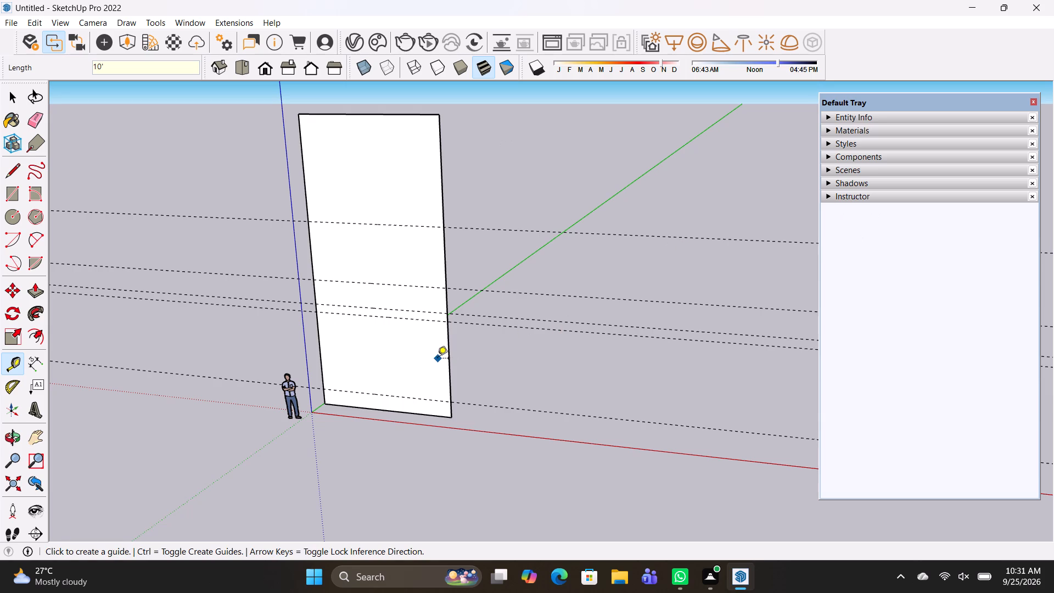
Widen the rectangle by moving its right vertical edge outward about 5' 6" along the red axis.
key(space)
click(451, 366)
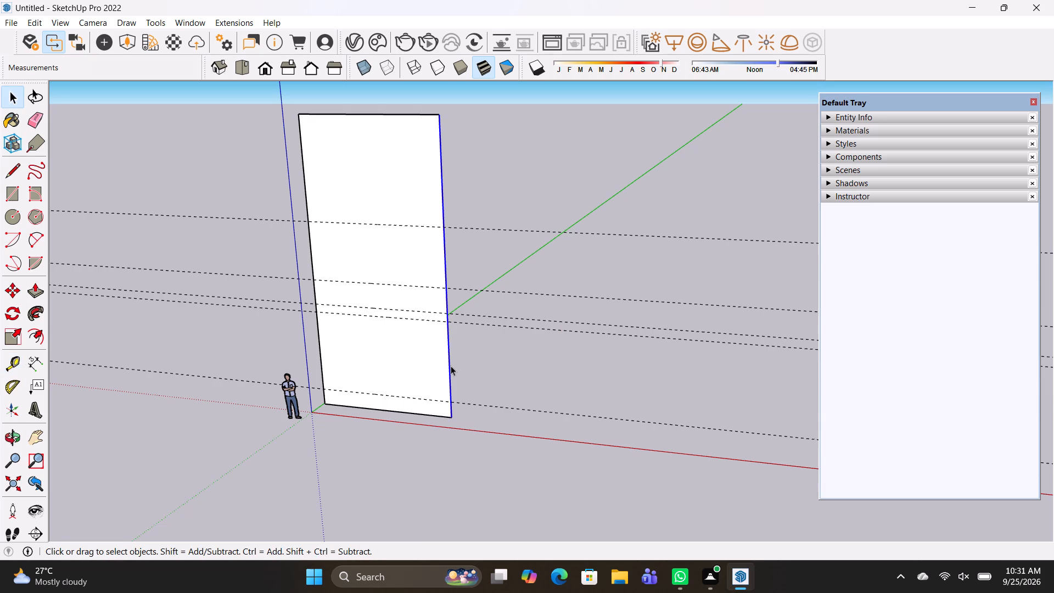
key(m)
click(450, 418)
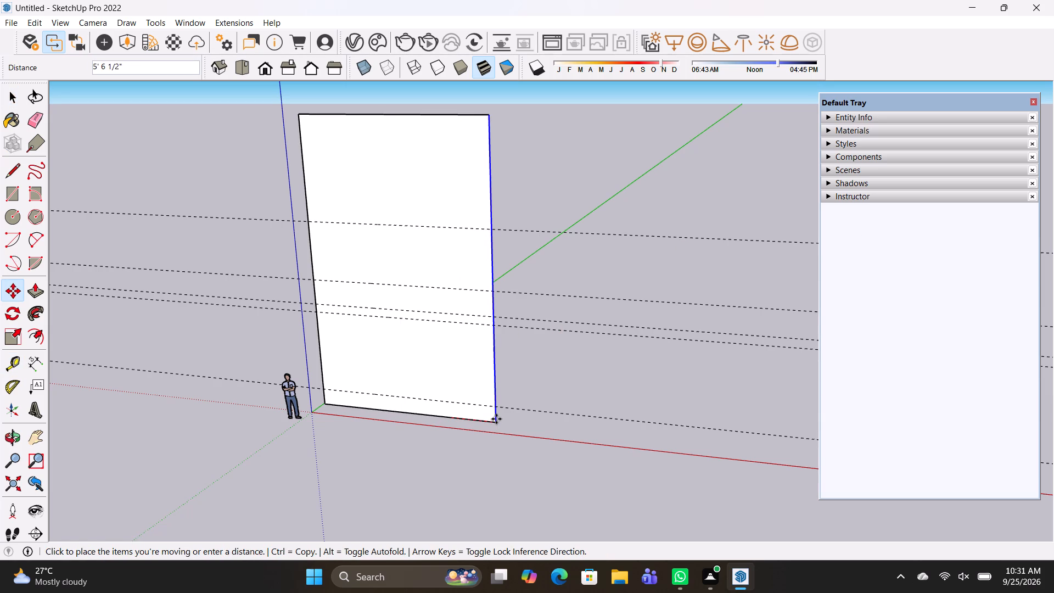
click(497, 418)
key(space)
Place a horizontal guide about 1' 5" below the face's top edge and a vertical guide about 1' 7" inside its right edge.
text(t)
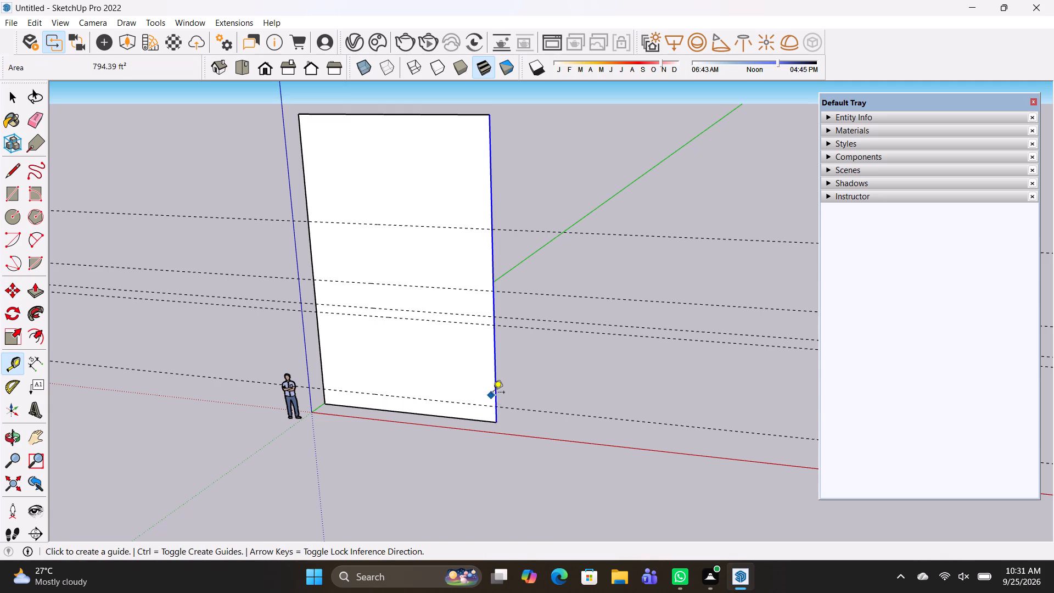
click(424, 114)
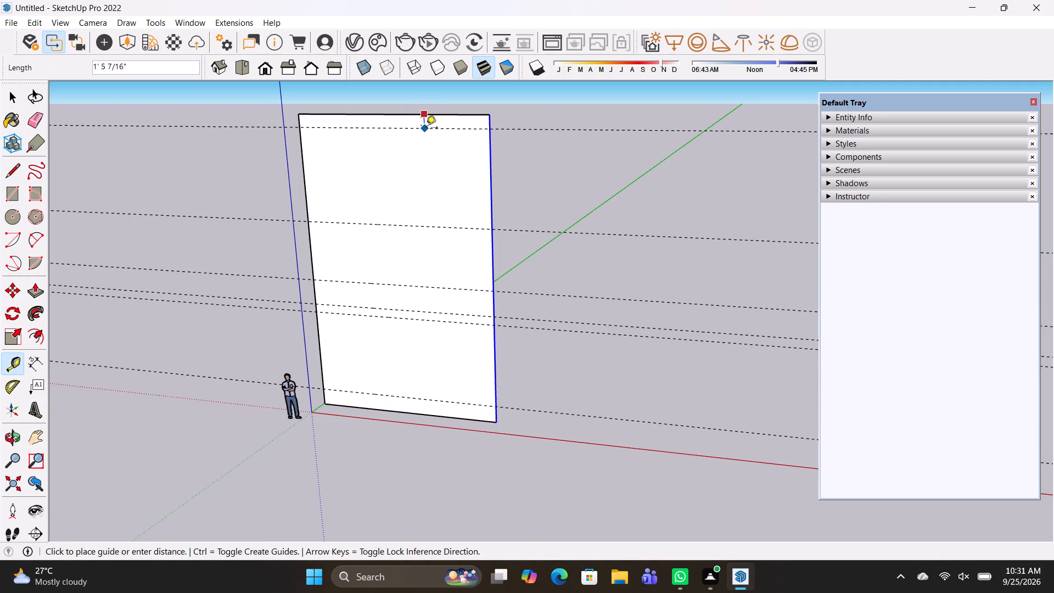
click(428, 127)
click(489, 171)
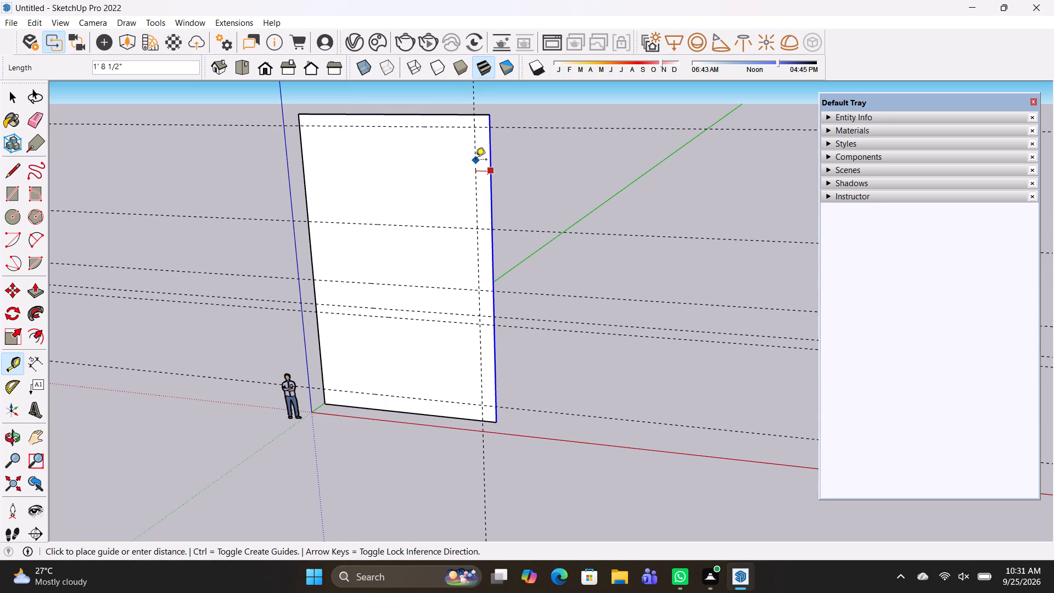
click(476, 160)
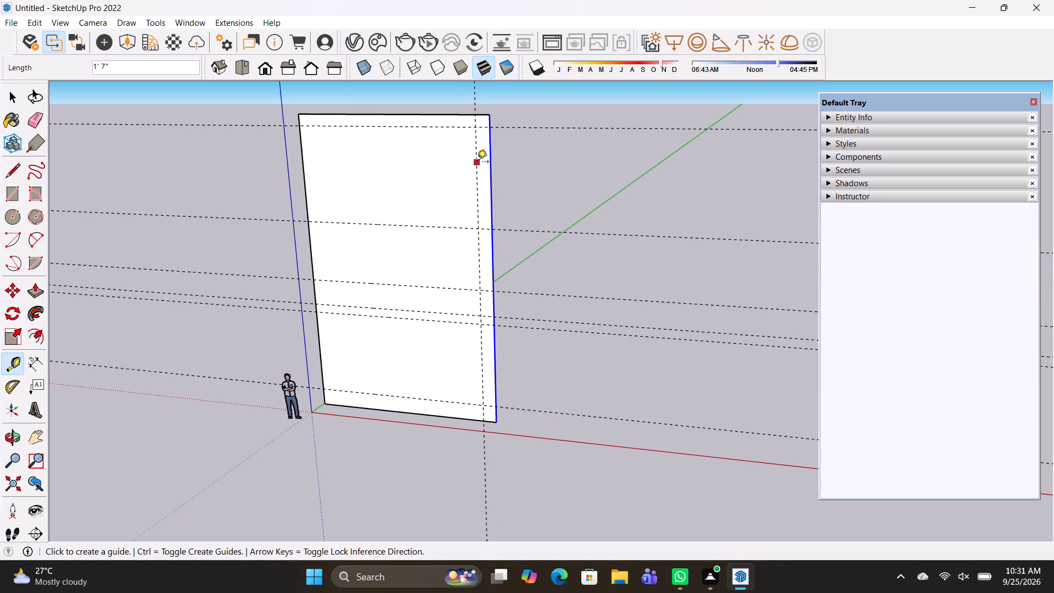
Draw an L-shaped strip outline from the top edge, along the new horizontal guide and down the vertical guide to the bottom edge.
key(l)
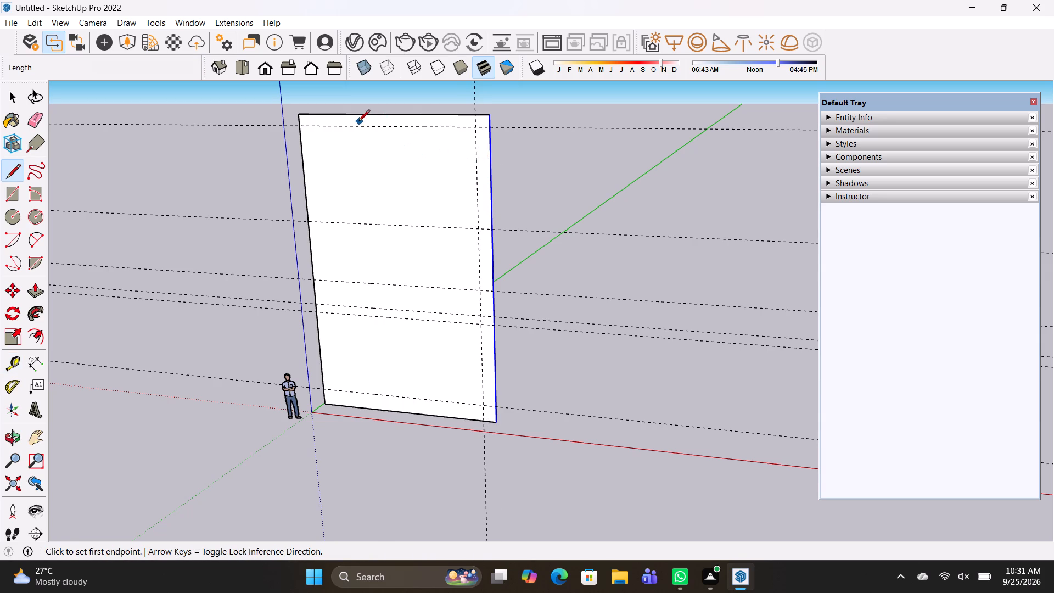
click(358, 124)
click(363, 114)
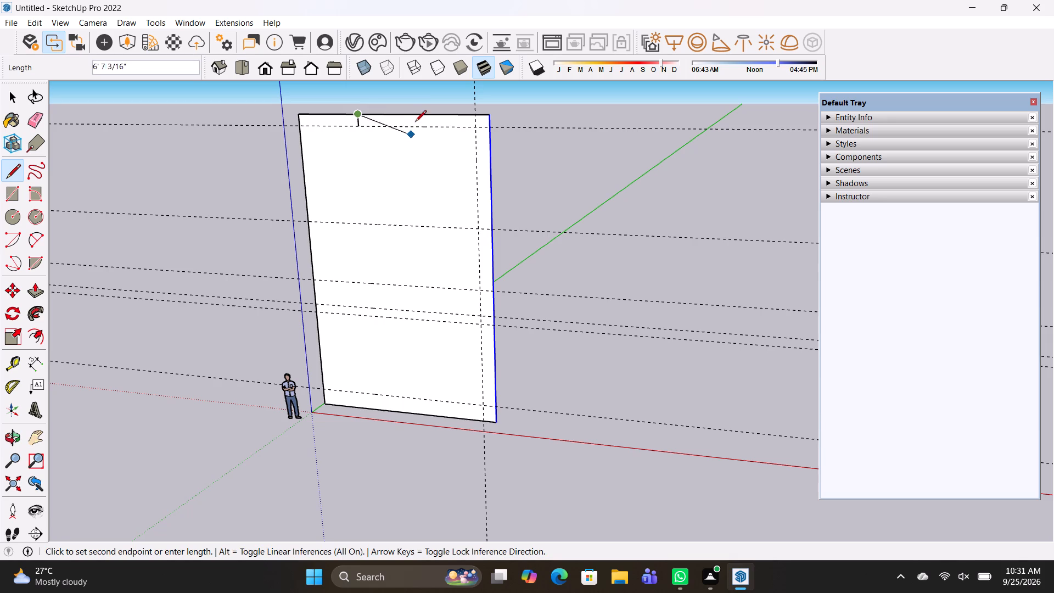
key(space)
key(l)
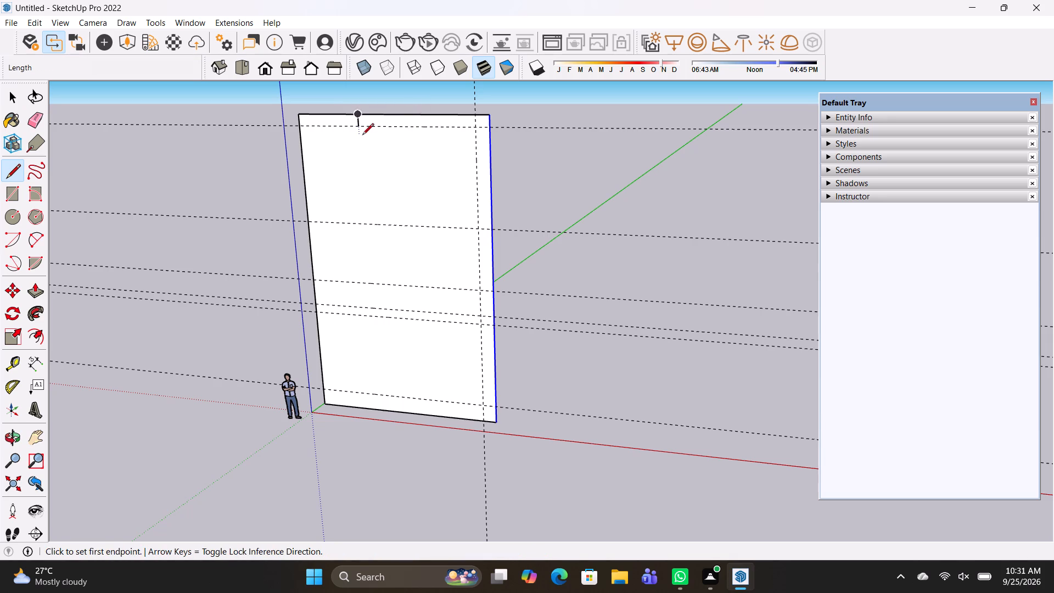
click(359, 130)
click(474, 130)
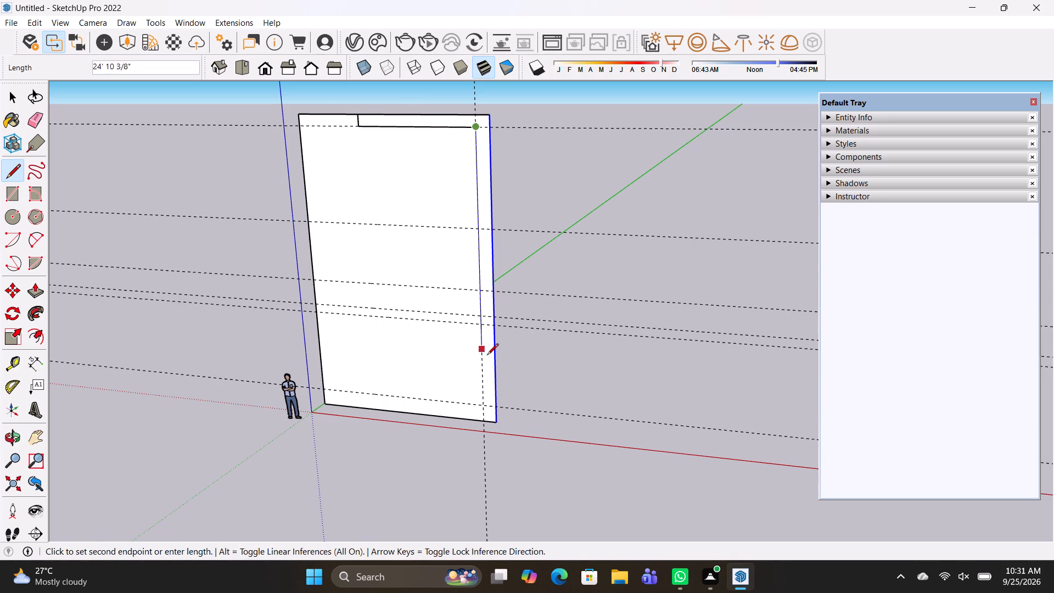
click(486, 422)
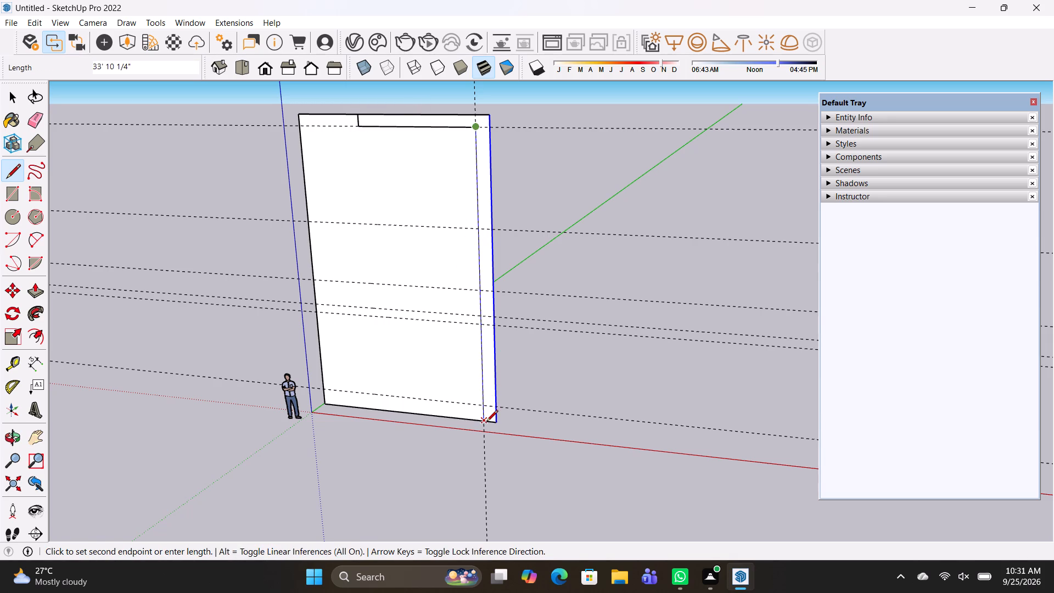
key(space)
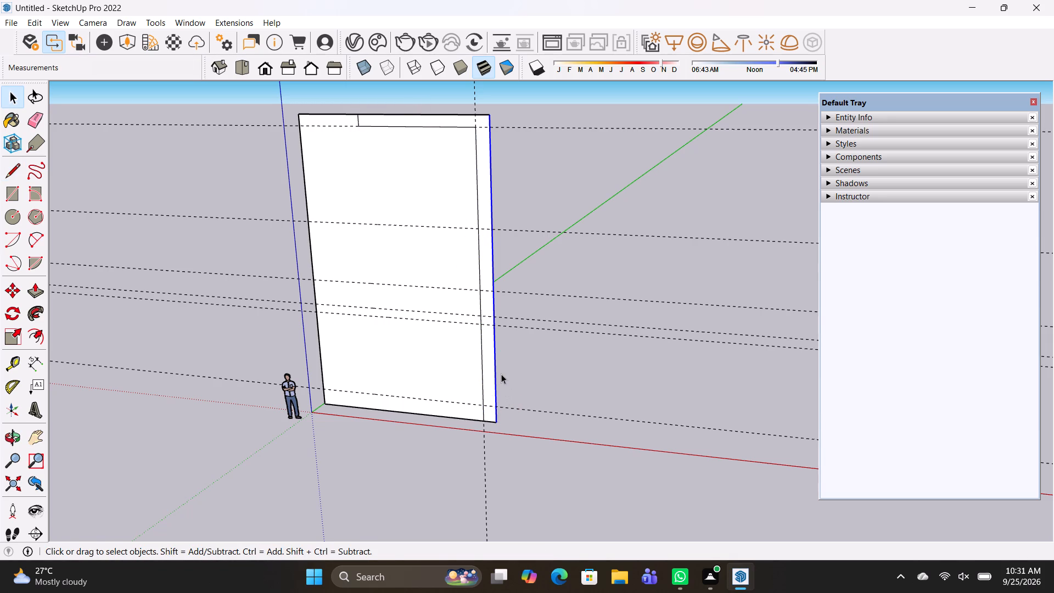
Erase the vertical guide and the topmost horizontal guide used for the strip outline.
key(e)
drag(474, 92, 478, 93)
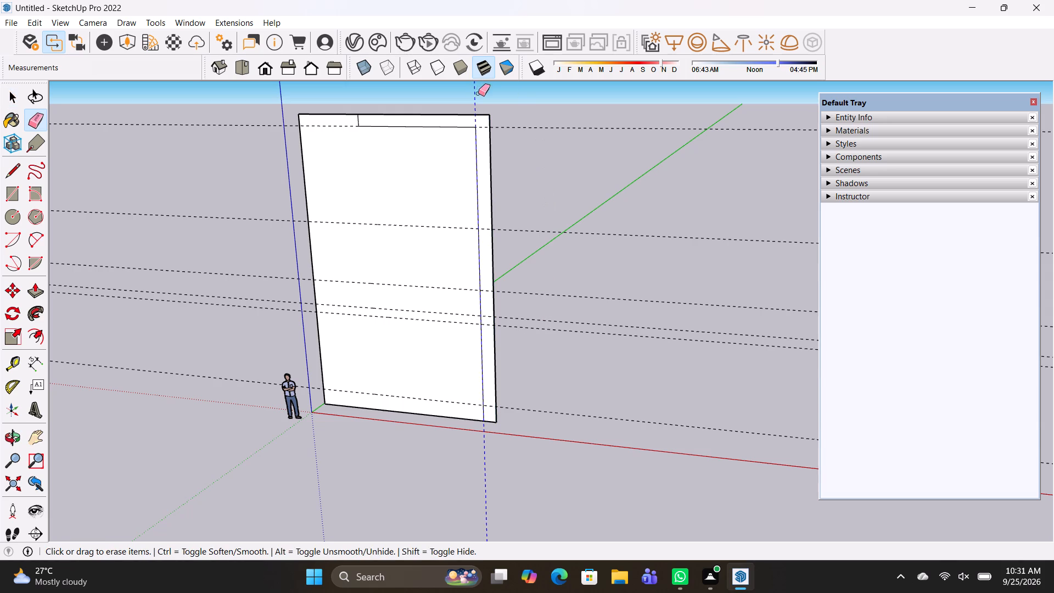
drag(478, 93, 480, 94)
drag(332, 124, 332, 132)
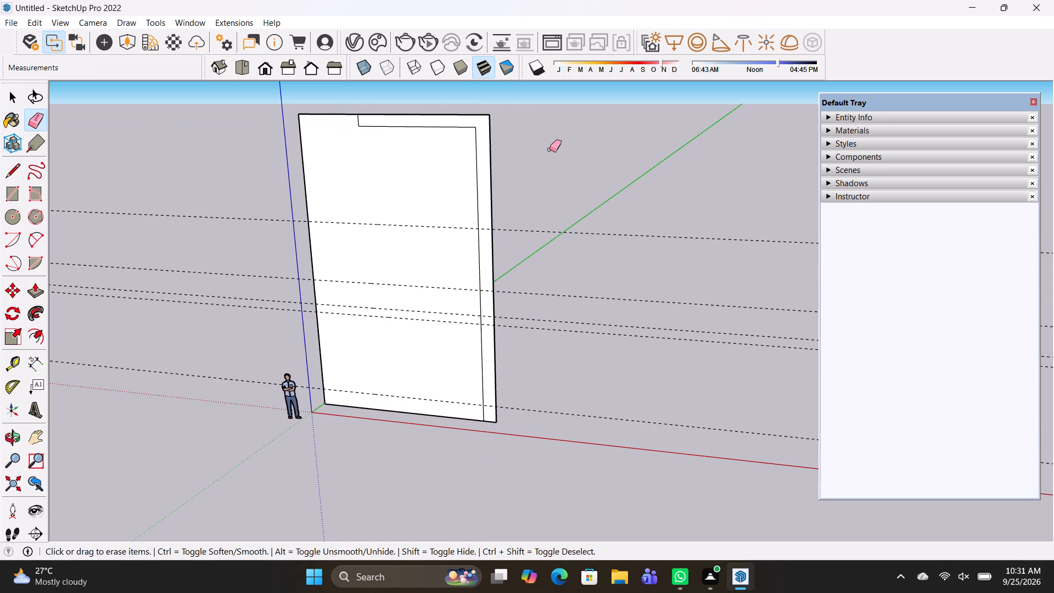
key(space)
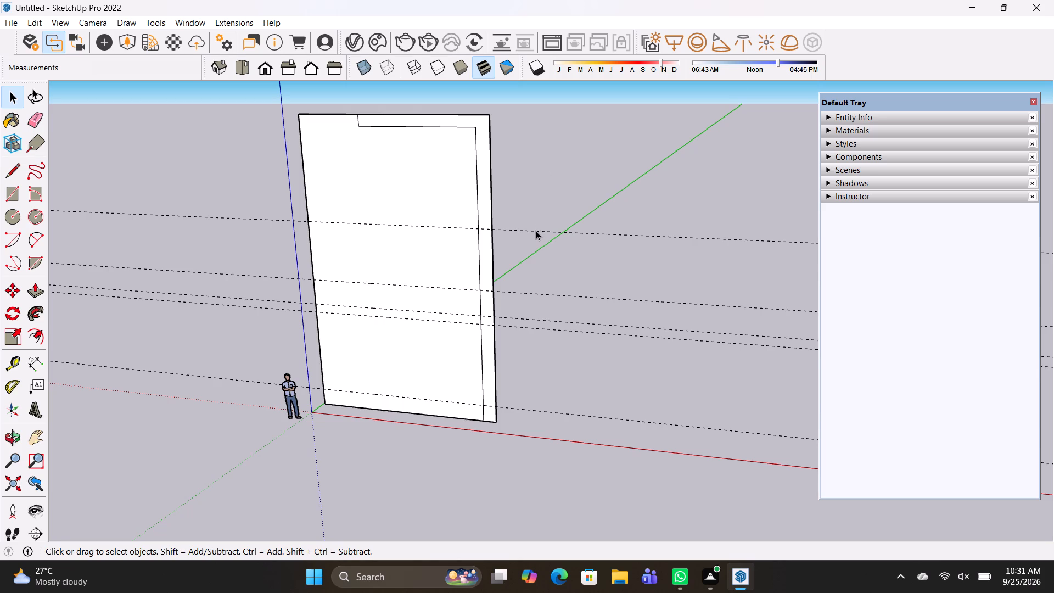
Offset the L-shaped strip's outline inward by about 4".
scroll(468, 128, up, 2)
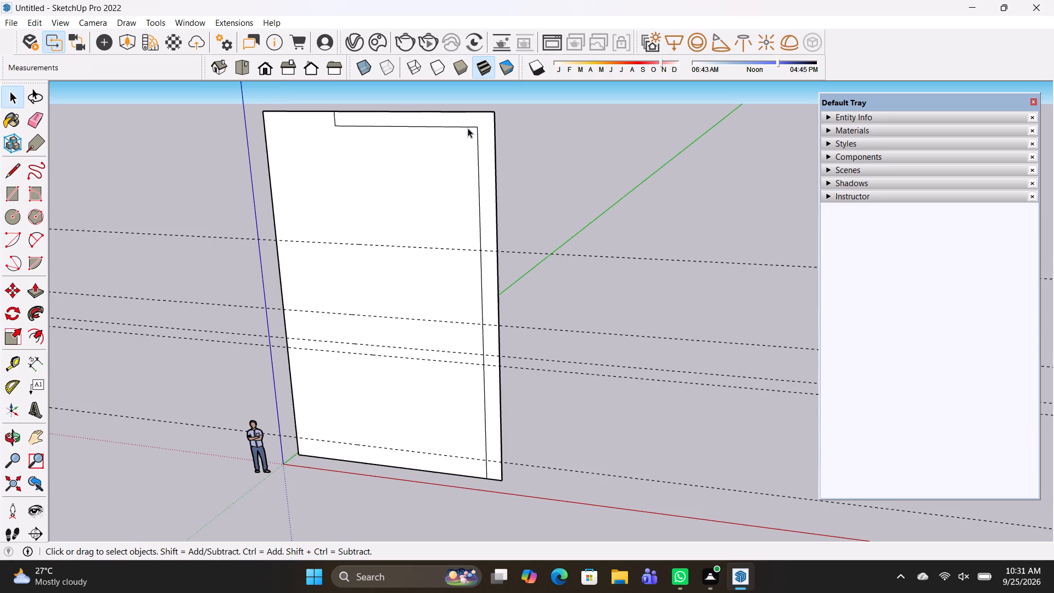
scroll(504, 102, up, 3)
text(of)
click(421, 129)
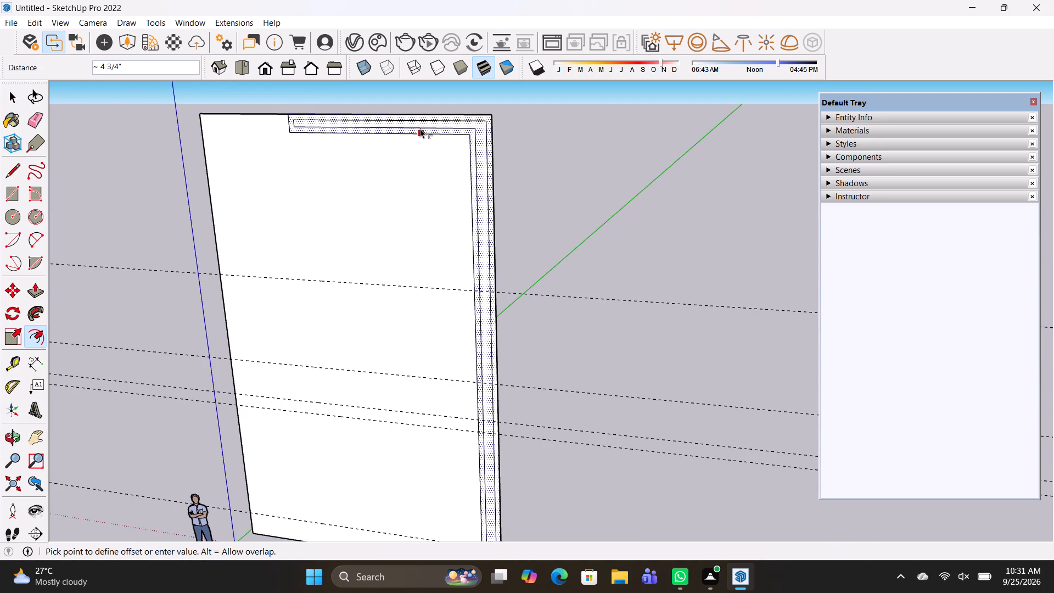
click(420, 128)
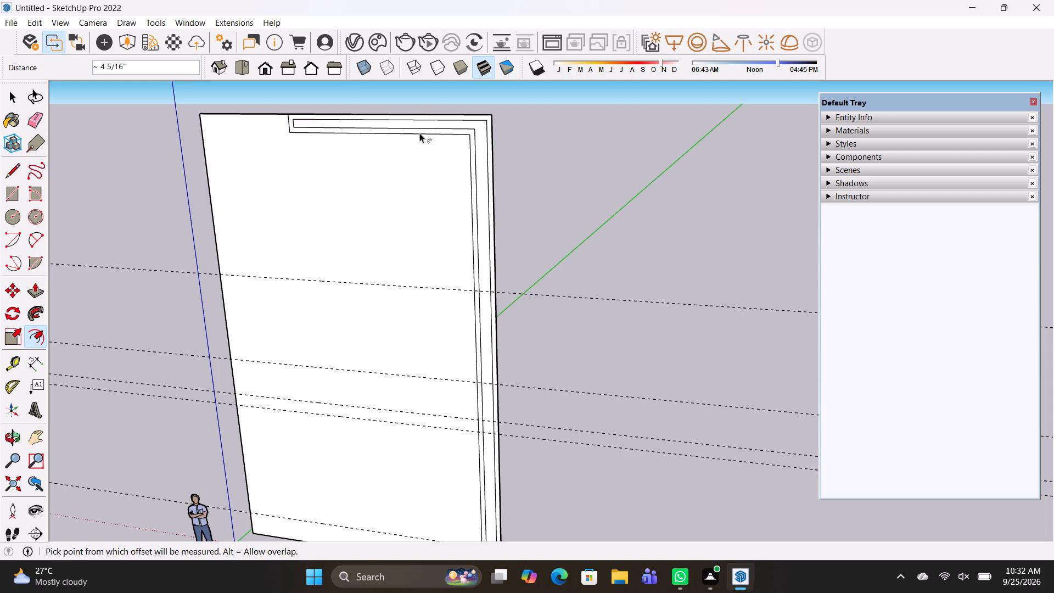
Offset the outer boundary of the L-shaped border outward by about 4 11/16".
key(space)
click(421, 130)
scroll(422, 131, up, 5)
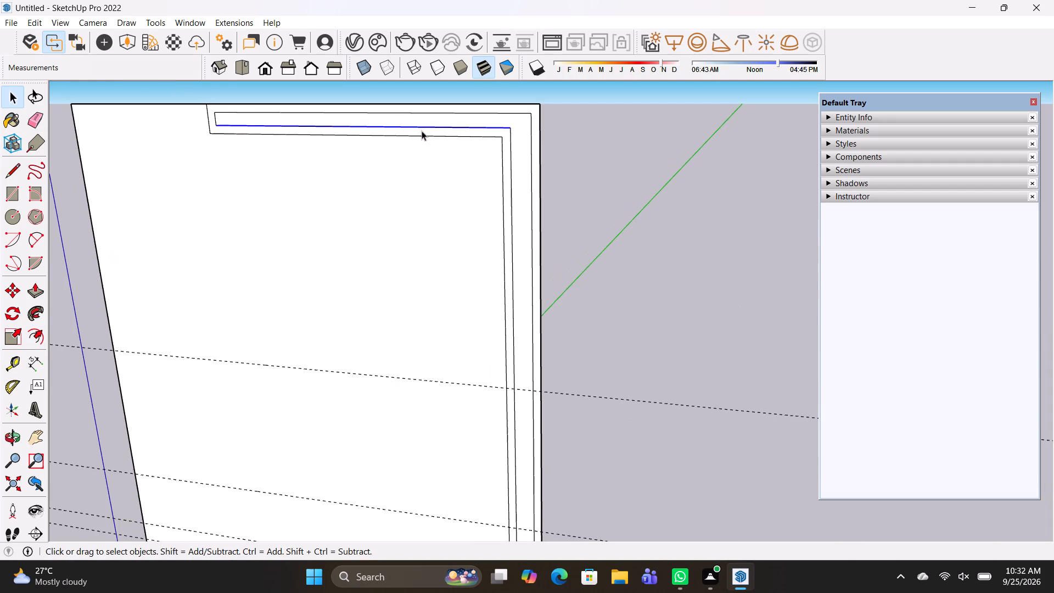
key(o)
key(f)
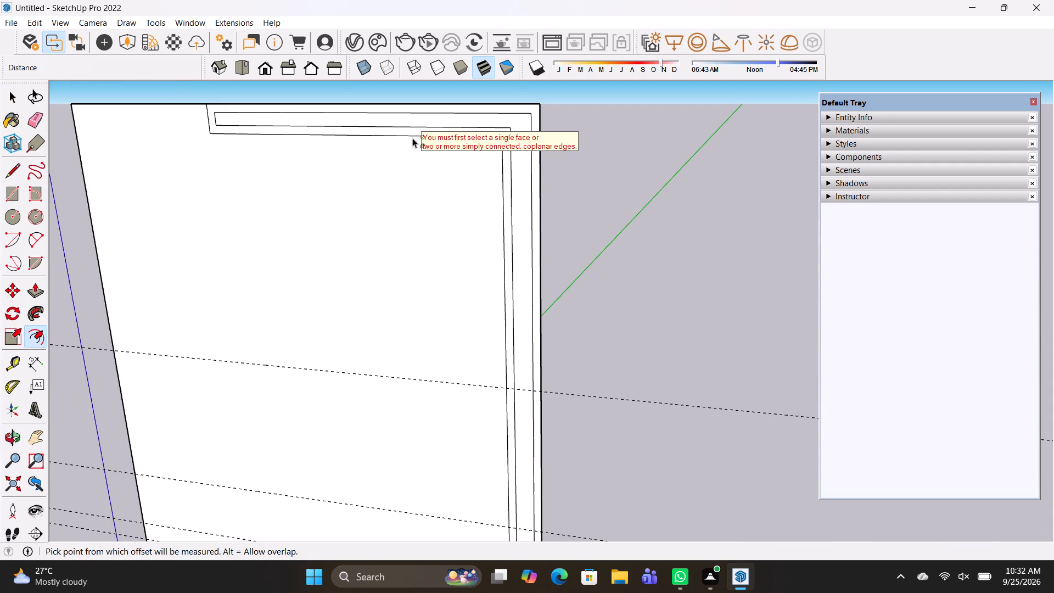
click(411, 131)
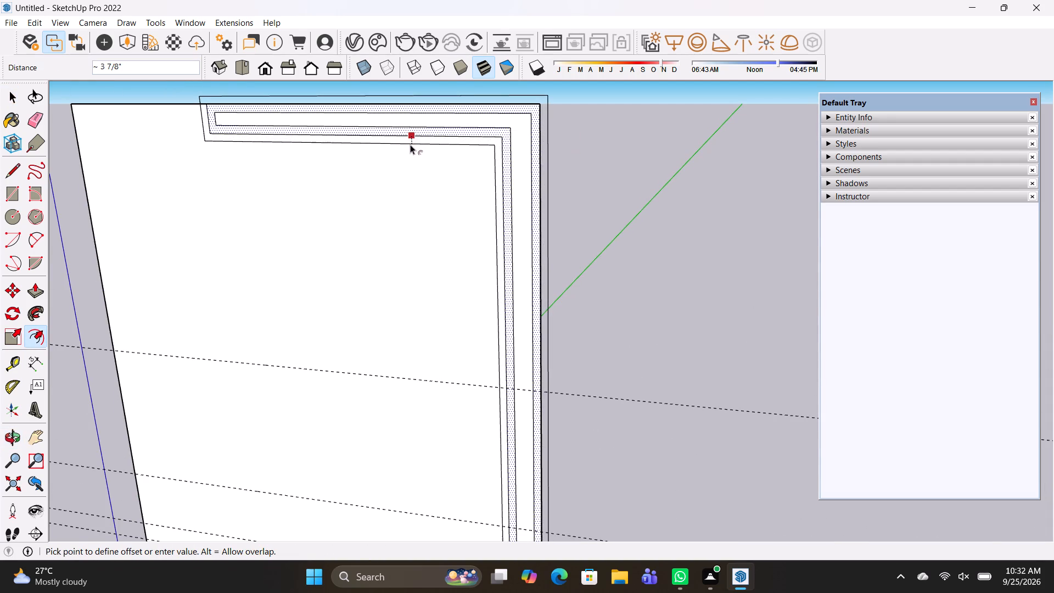
click(408, 146)
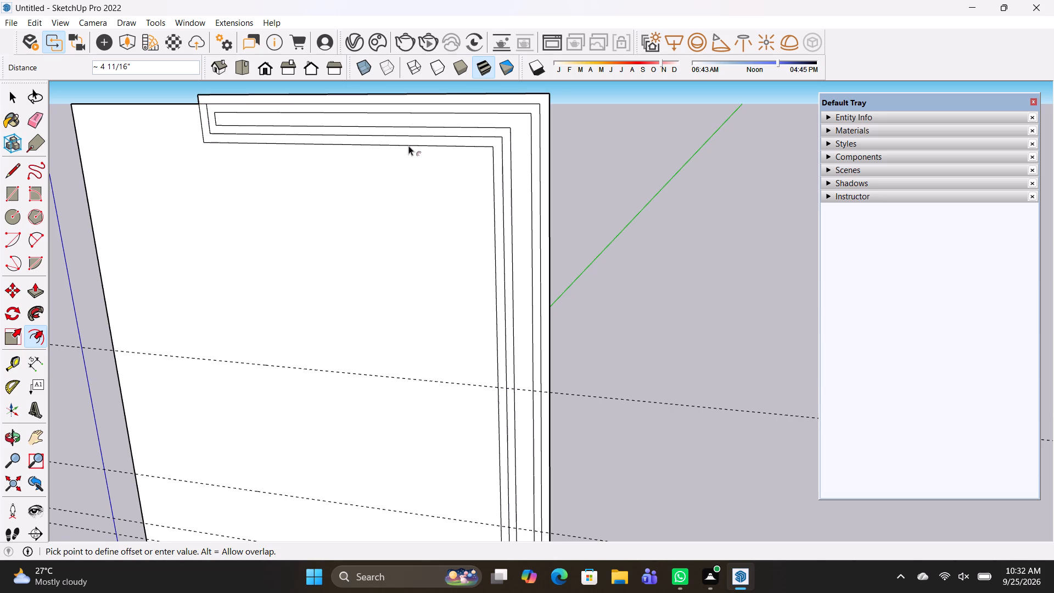
key(Escape)
Erase the offset edges that stick out beyond the face's top and right edges.
key(e)
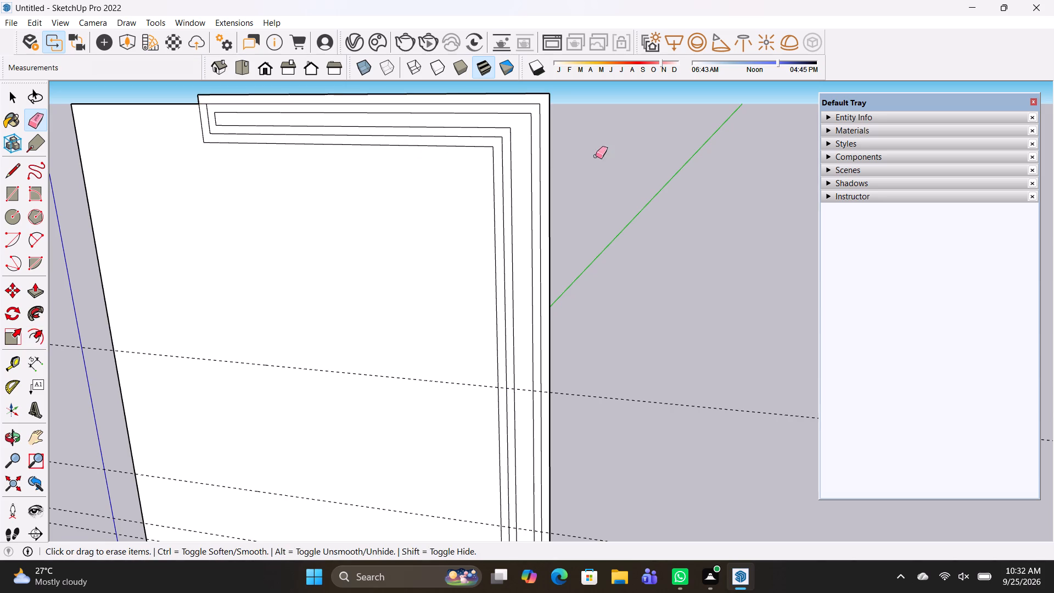
click(553, 160)
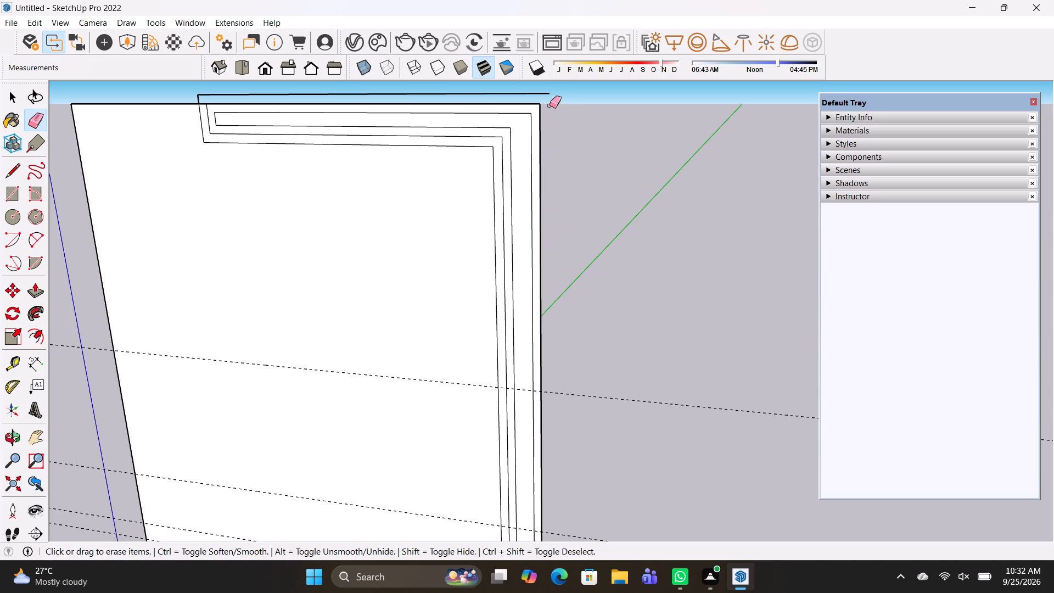
drag(549, 98, 547, 90)
scroll(587, 135, down, 2)
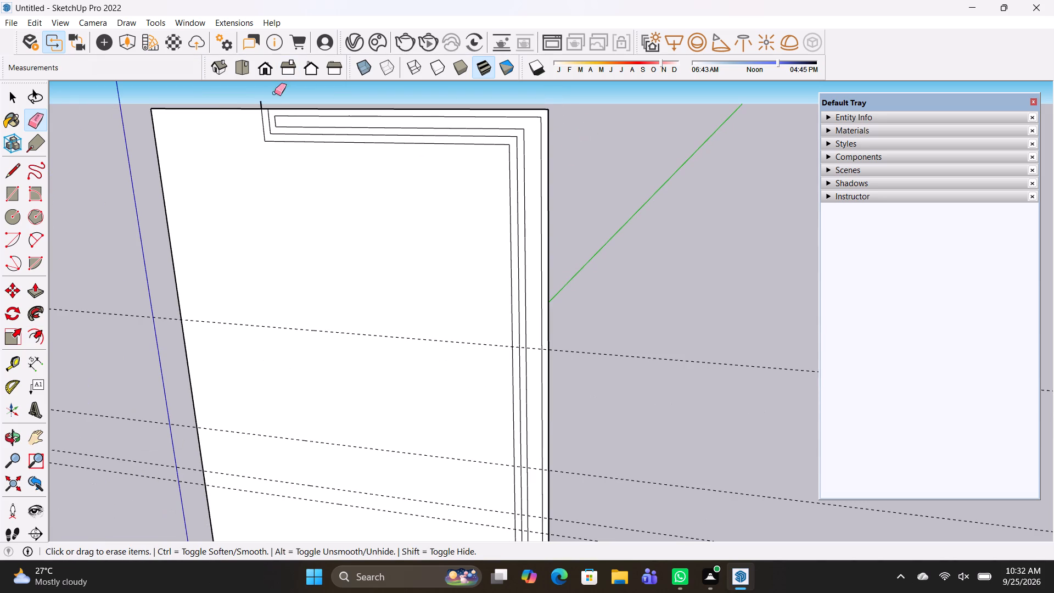
click(261, 102)
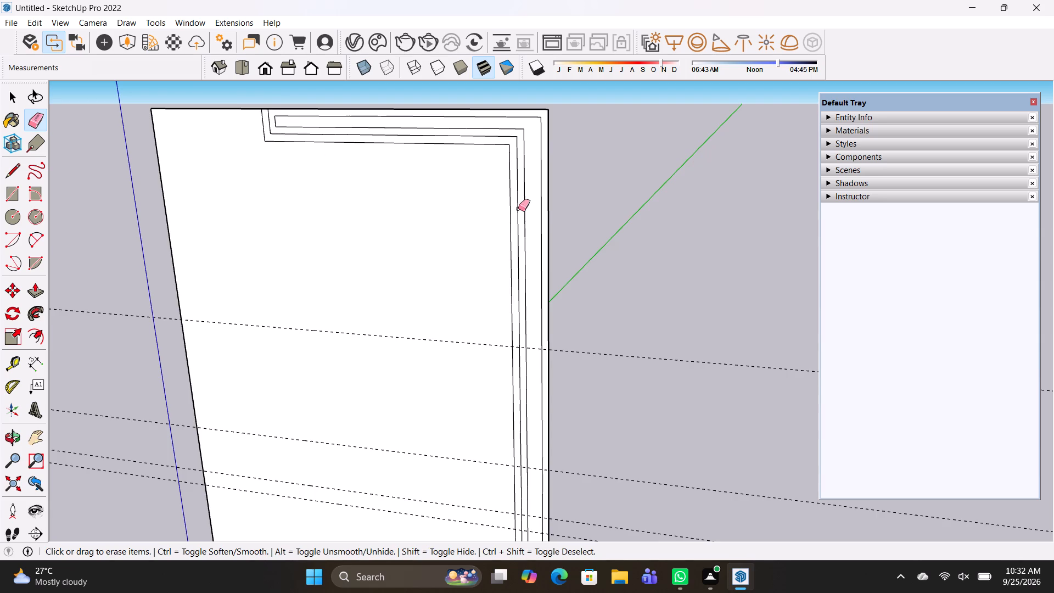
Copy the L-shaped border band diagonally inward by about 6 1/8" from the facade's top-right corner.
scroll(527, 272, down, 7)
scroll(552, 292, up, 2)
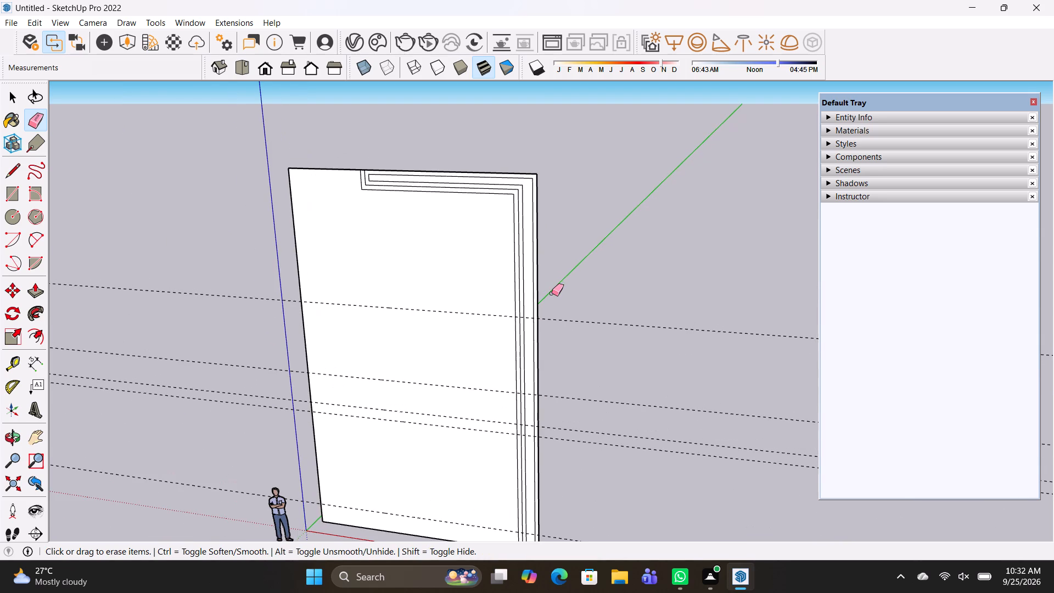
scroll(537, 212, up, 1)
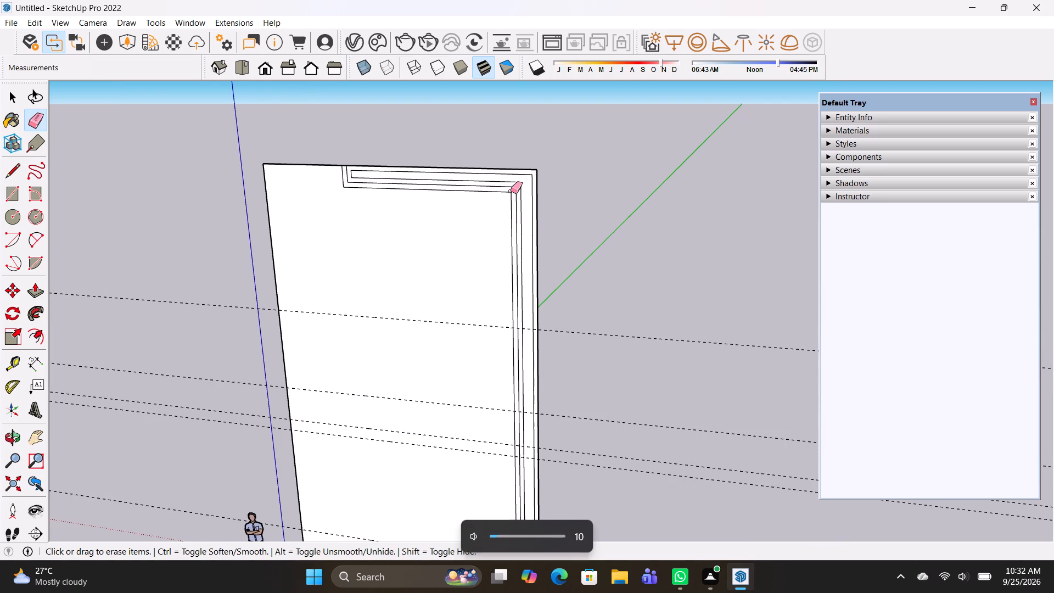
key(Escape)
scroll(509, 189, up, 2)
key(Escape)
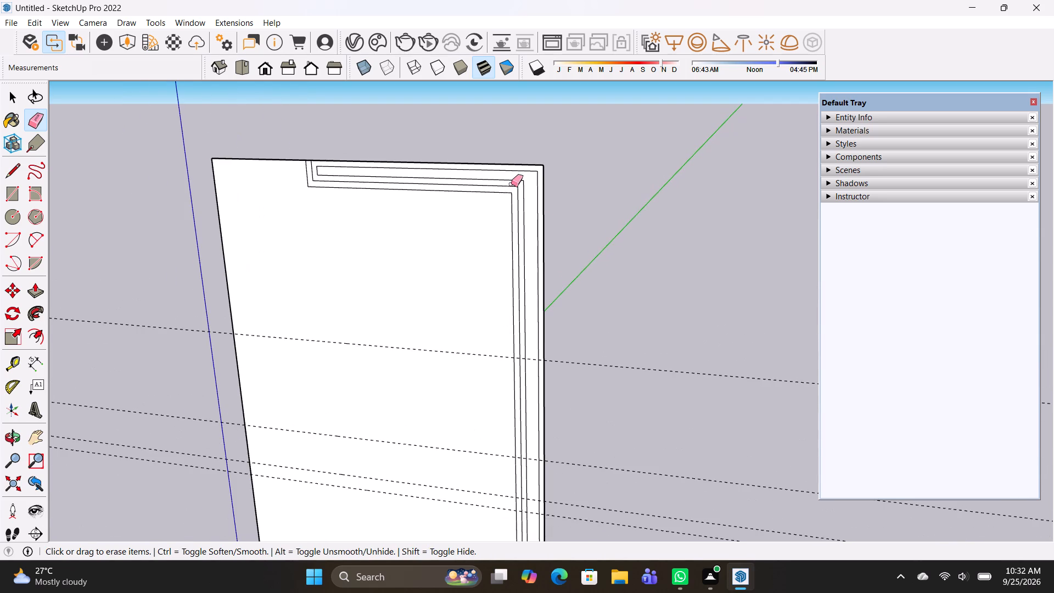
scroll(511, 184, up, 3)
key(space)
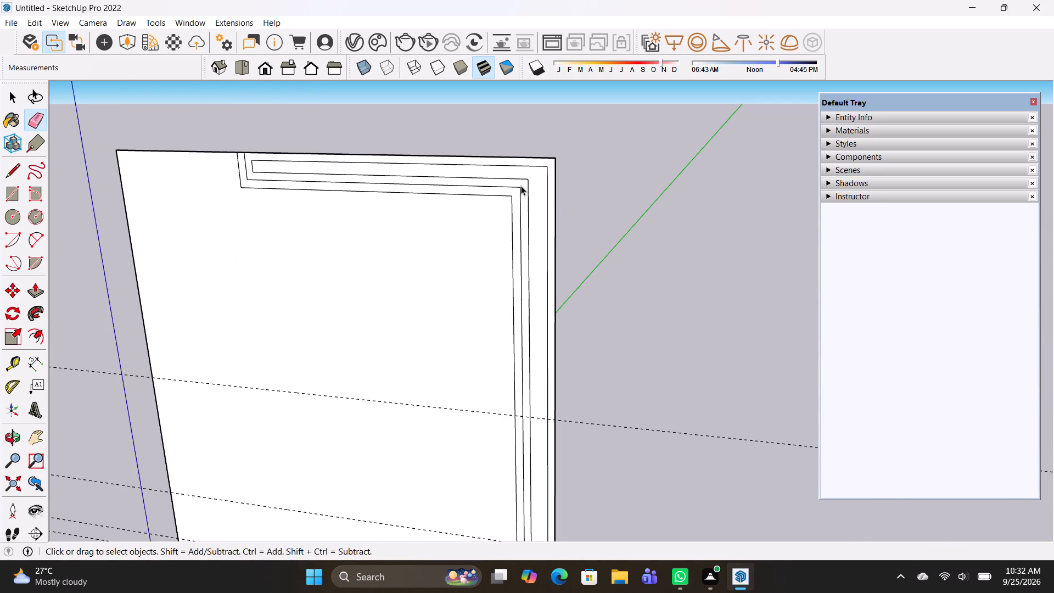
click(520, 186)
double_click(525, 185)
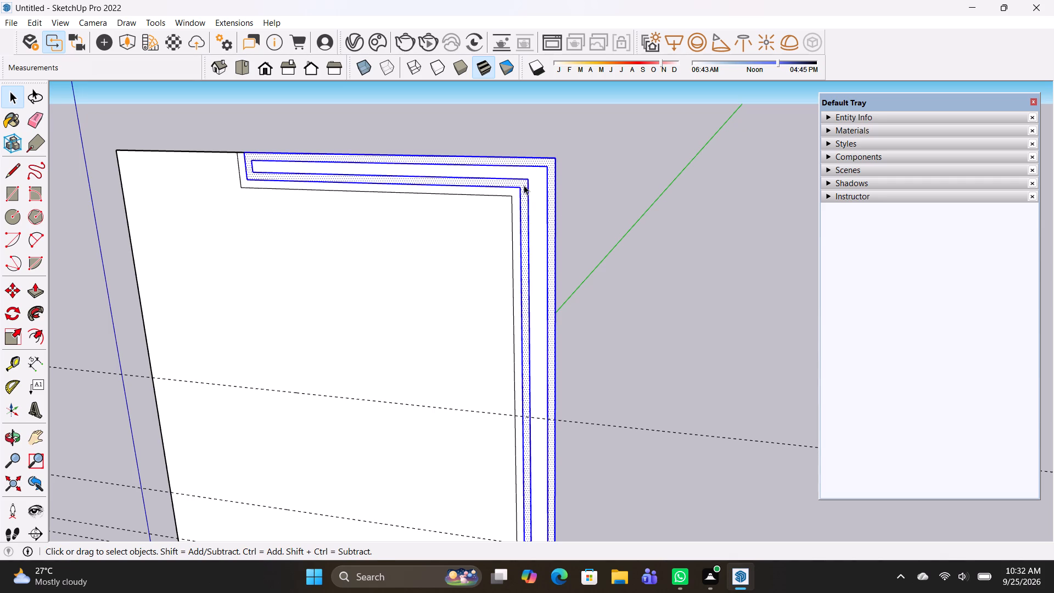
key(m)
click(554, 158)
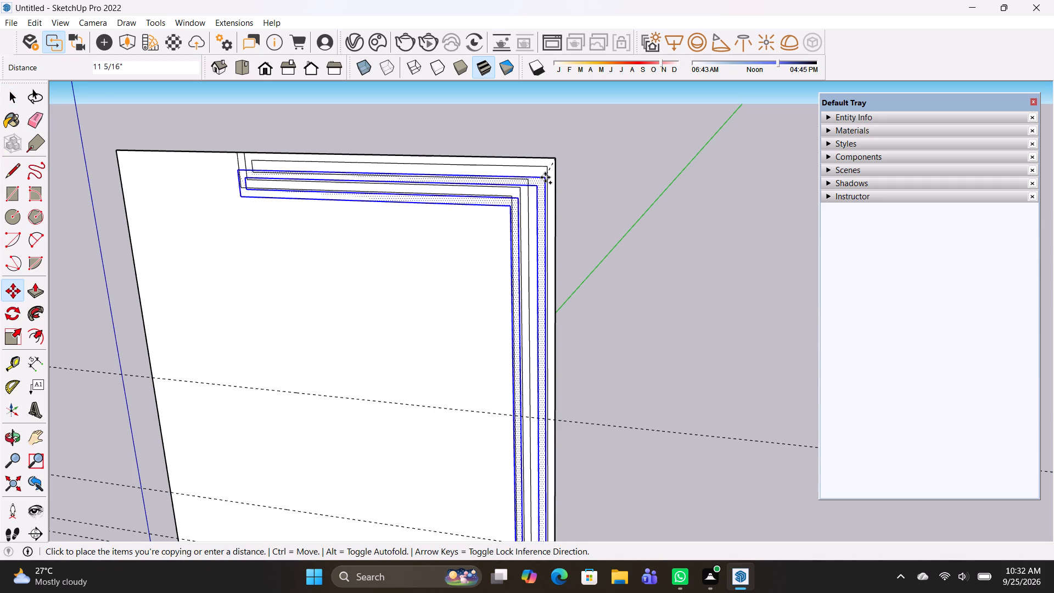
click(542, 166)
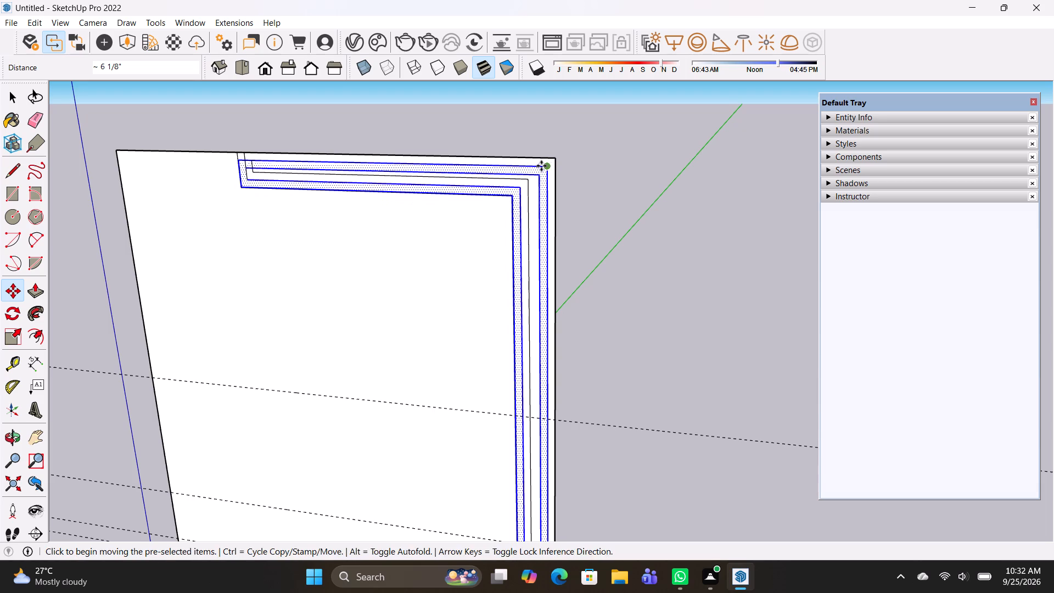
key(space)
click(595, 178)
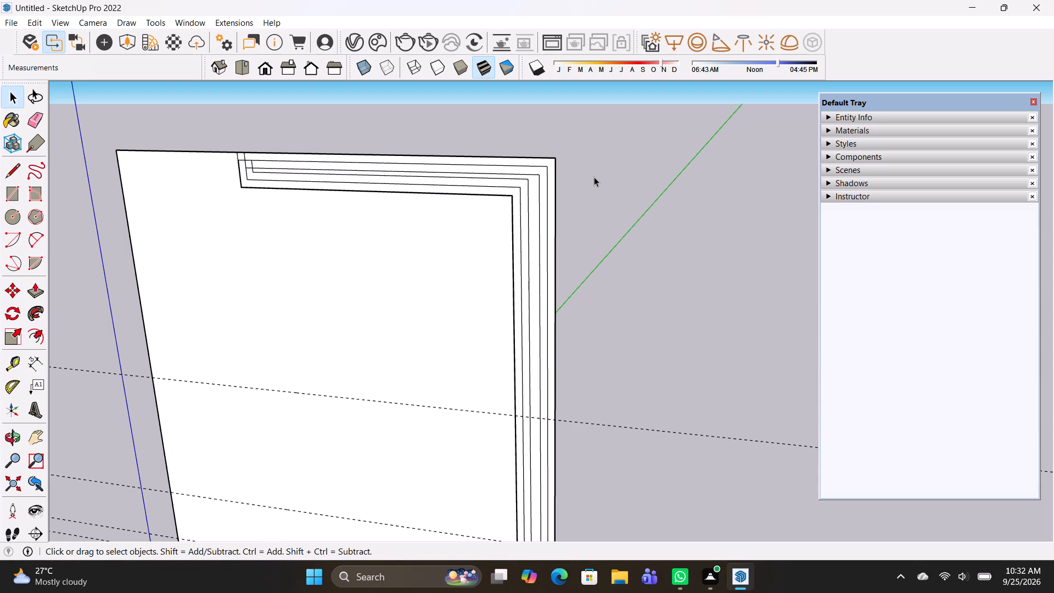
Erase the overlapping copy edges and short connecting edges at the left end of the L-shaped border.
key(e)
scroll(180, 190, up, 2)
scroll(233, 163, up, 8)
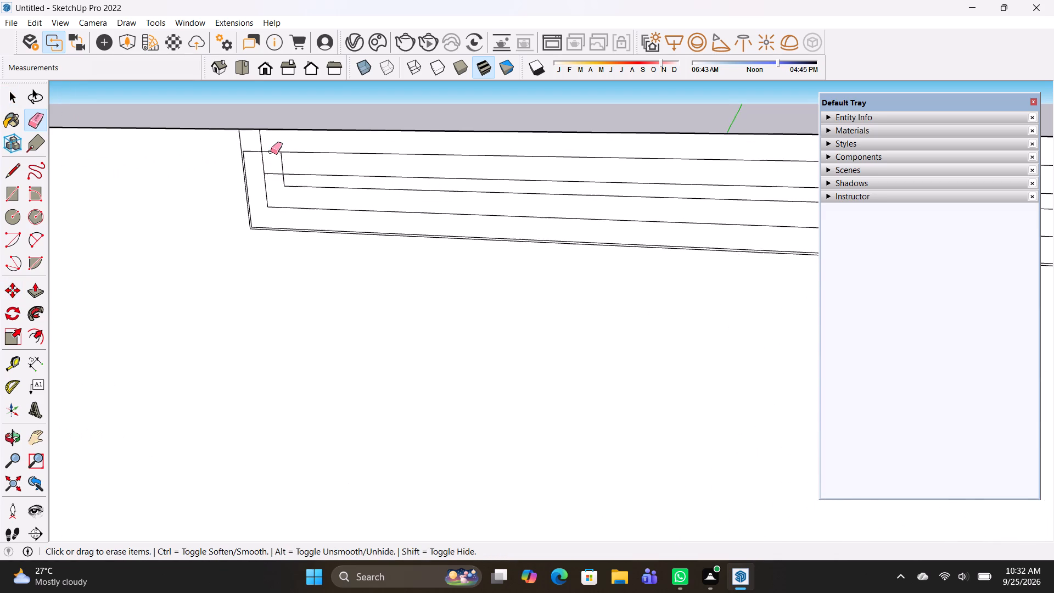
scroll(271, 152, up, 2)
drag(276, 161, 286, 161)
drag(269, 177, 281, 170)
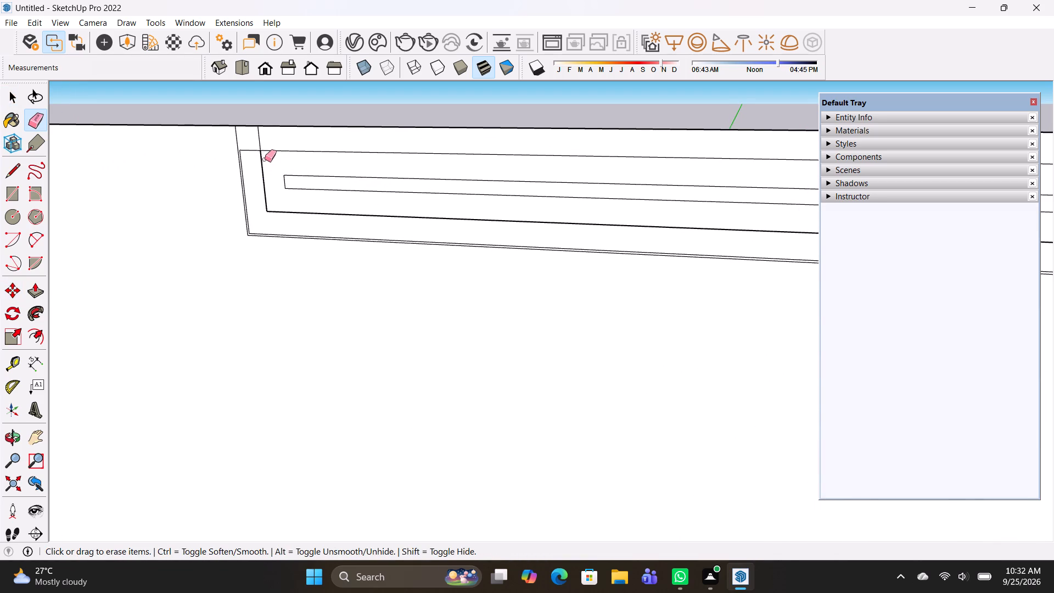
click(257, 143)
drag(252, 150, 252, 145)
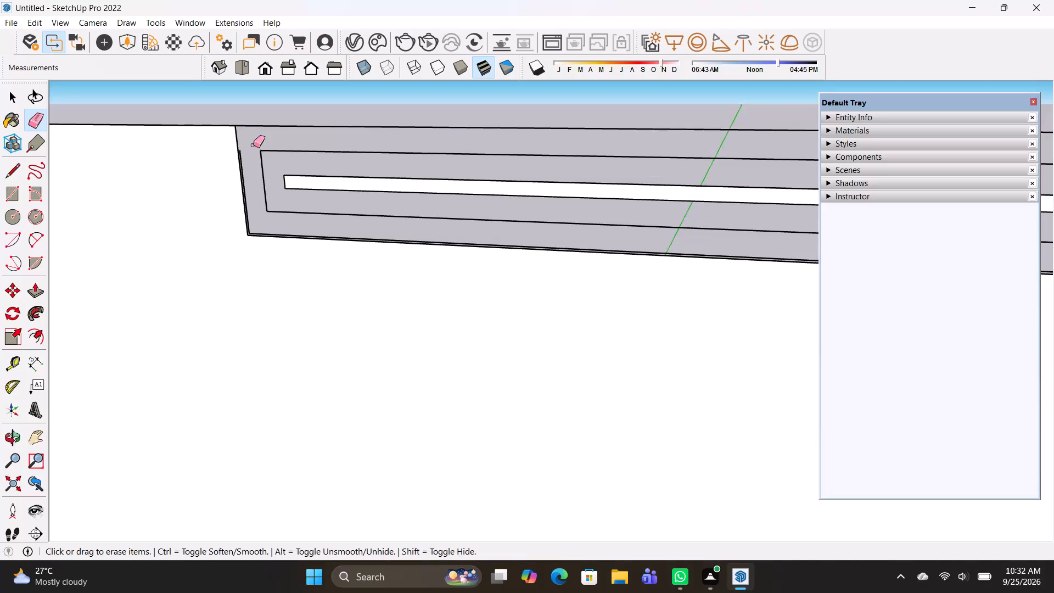
Undo the erasures, the band copy, the whole L-shaped border and the upper guides, back to the plain facade with its two lowest guides.
key(z)
key(ctrl+z)
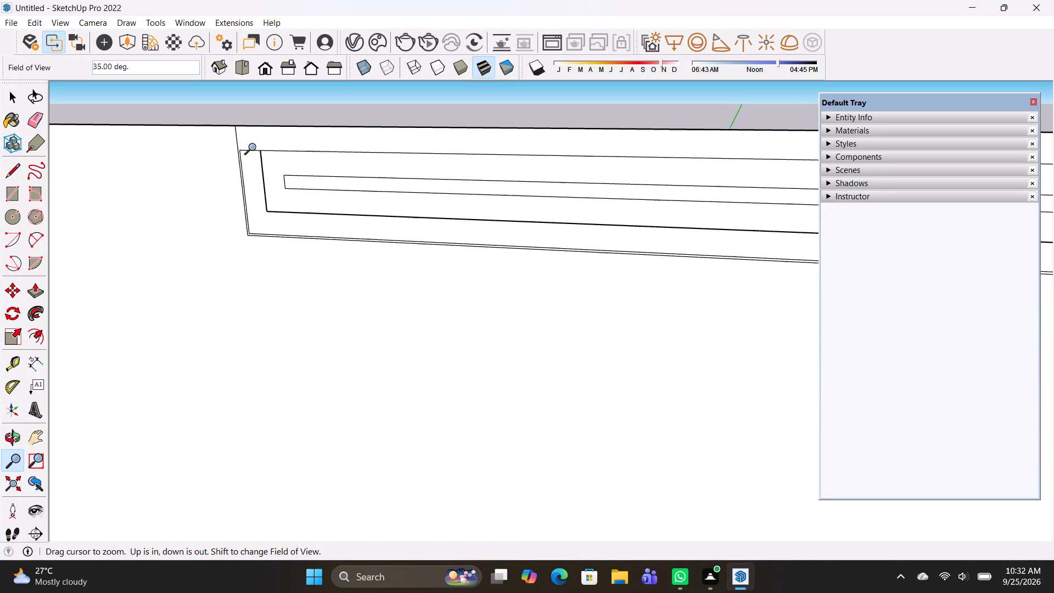
scroll(300, 150, down, 3)
scroll(408, 217, down, 3)
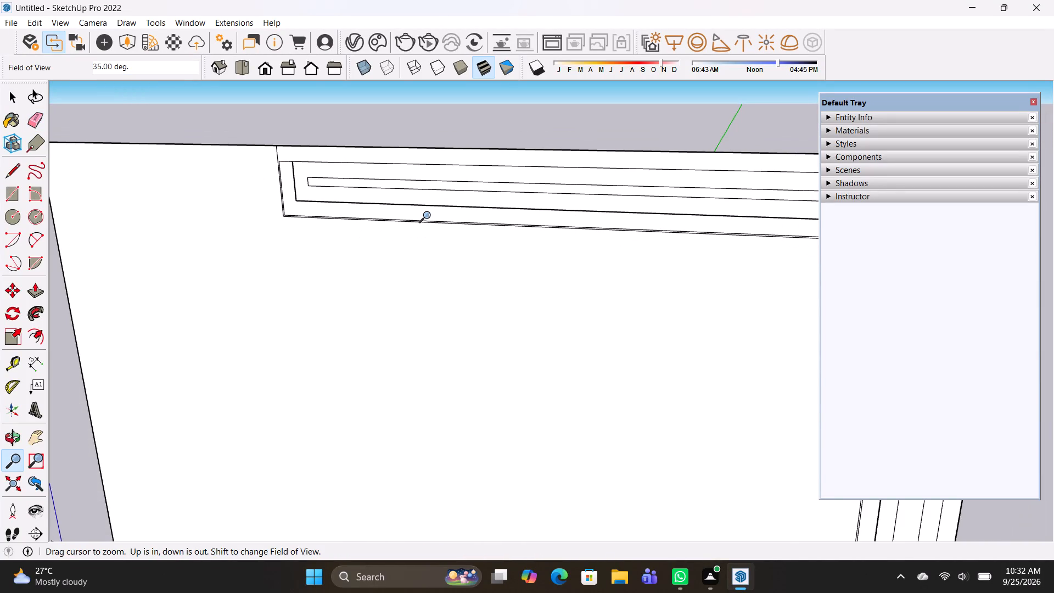
scroll(428, 212, down, 3)
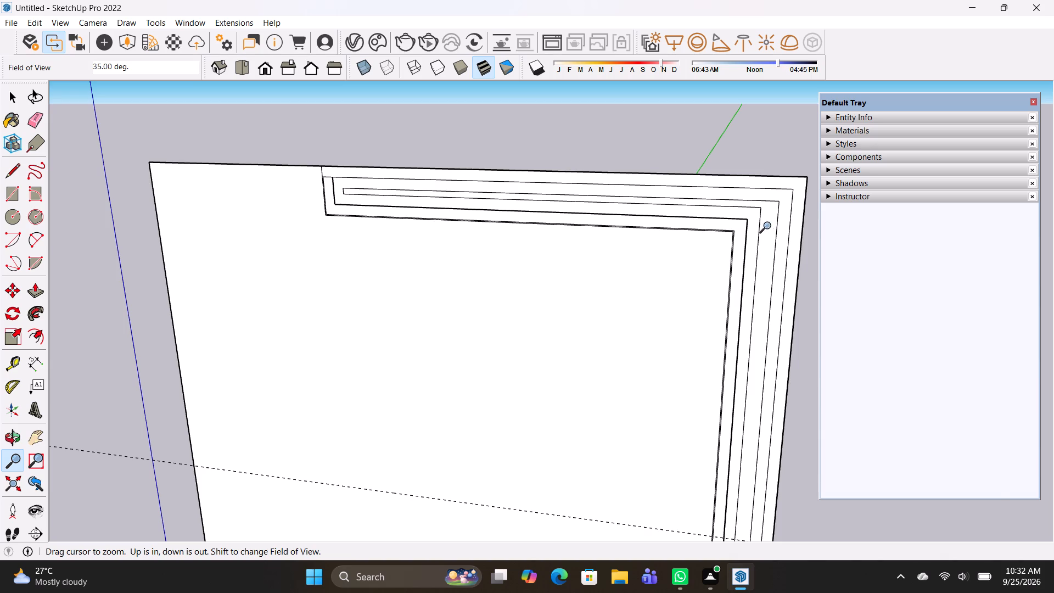
scroll(758, 223, down, 9)
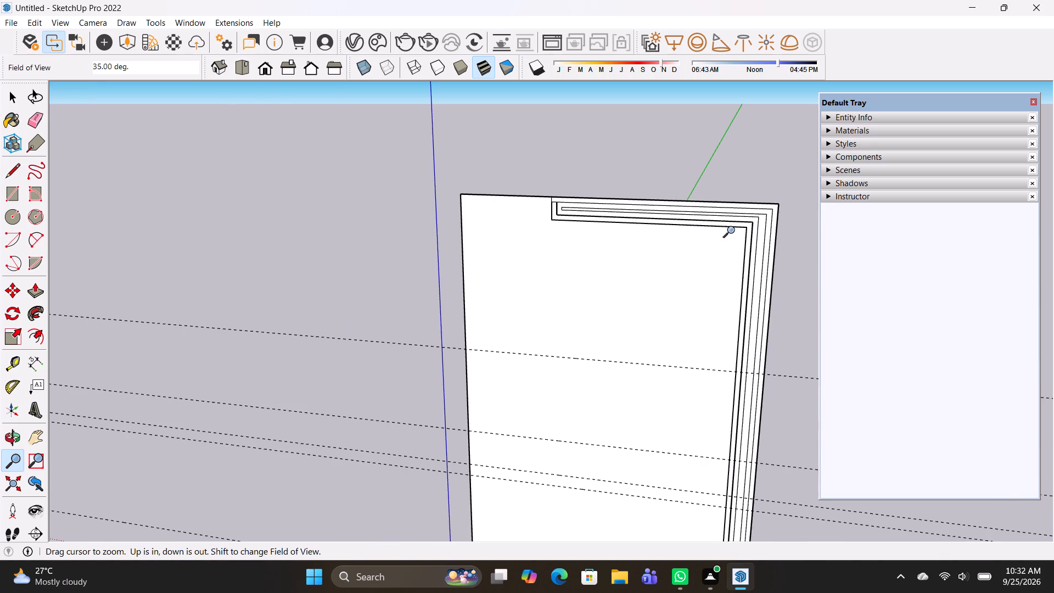
key(ctrl+z)
key(ctrl+z)
key(ctrl+z)
key(ctrl+z)
key(ctrl+z)
key(ctrl+z)
key(ctrl+z)
key(ctrl+z)
key(ctrl+z)
key(ctrl+z)
key(ctrl+z)
key(ctrl+z)
key(ctrl+z)
key(ctrl+z)
key(ctrl+z)
key(ctrl+z)
key(ctrl+z)
key(ctrl+z)
key(ctrl+z)
key(ctrl+z)
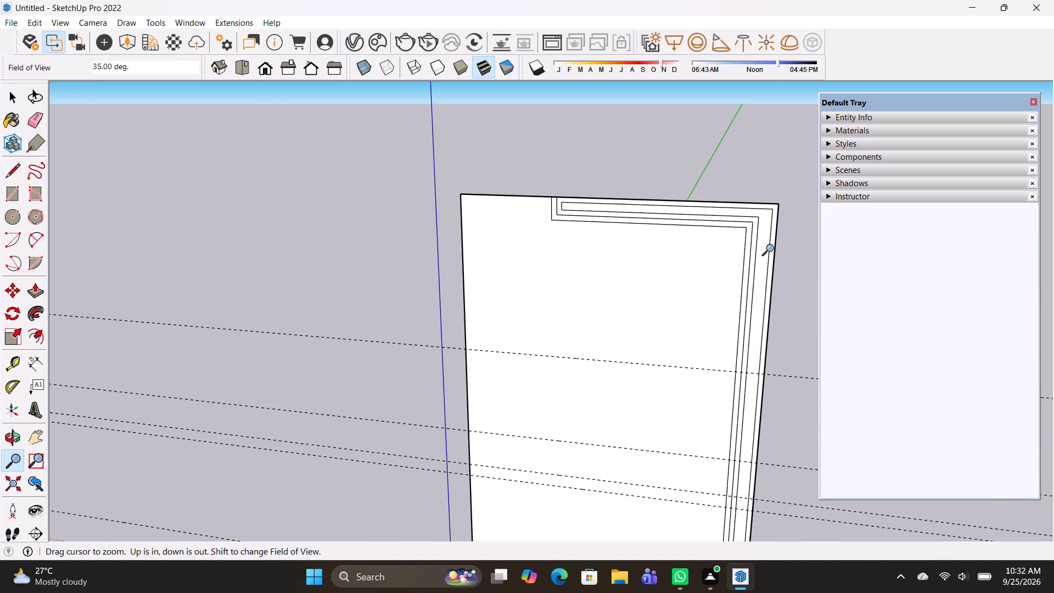
Add two horizontal guides: one 1' above the facade's upper guide and another 3' above that one.
scroll(710, 272, down, 2)
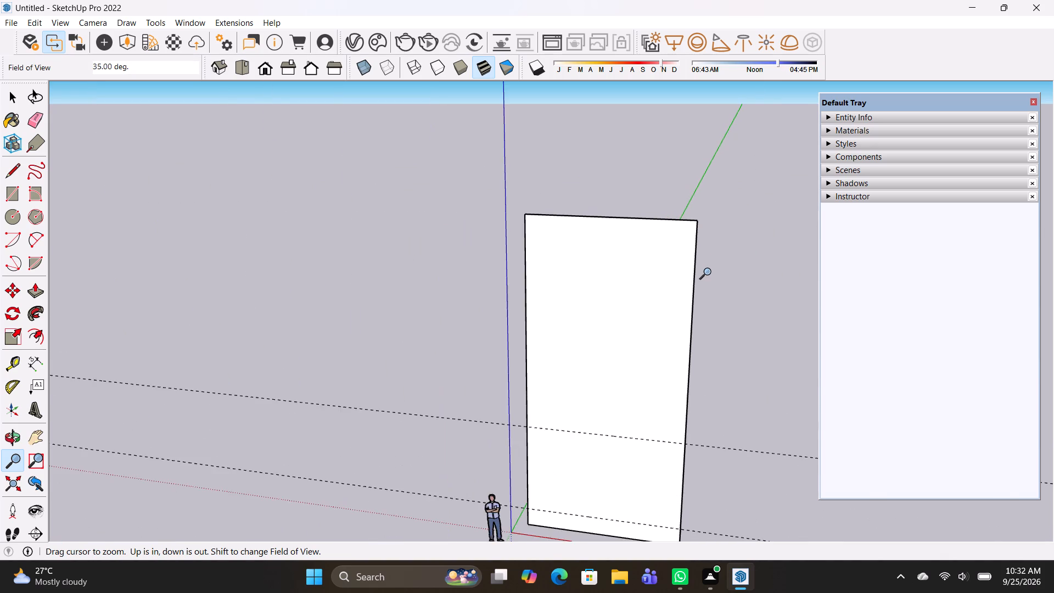
scroll(710, 272, down, 8)
scroll(636, 233, down, 1)
shift+scroll(641, 240, up, 1)
shift+middle_click(641, 240)
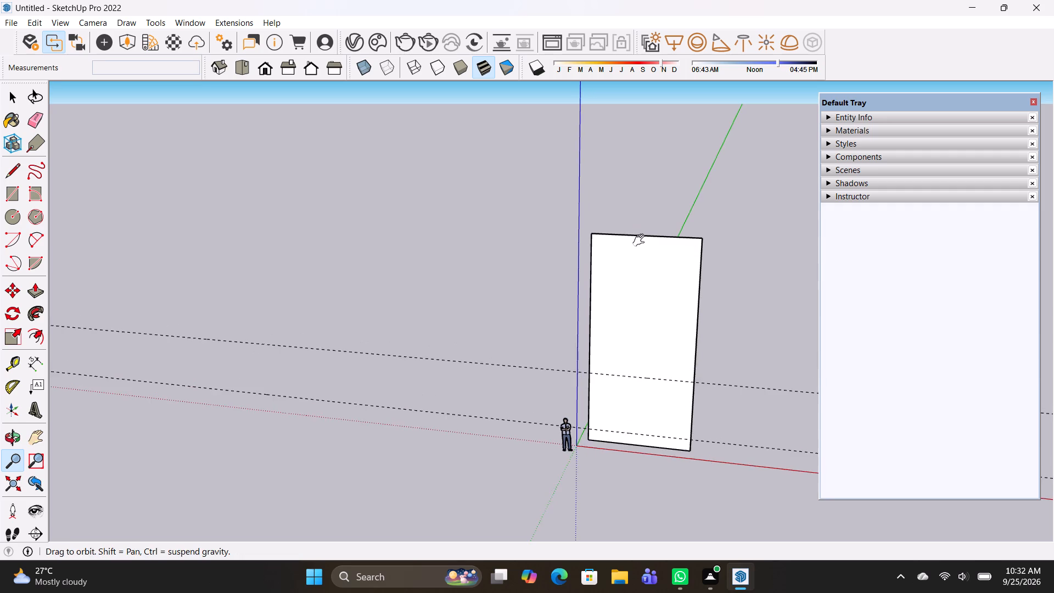
shift+middle_drag(641, 242, 453, 215)
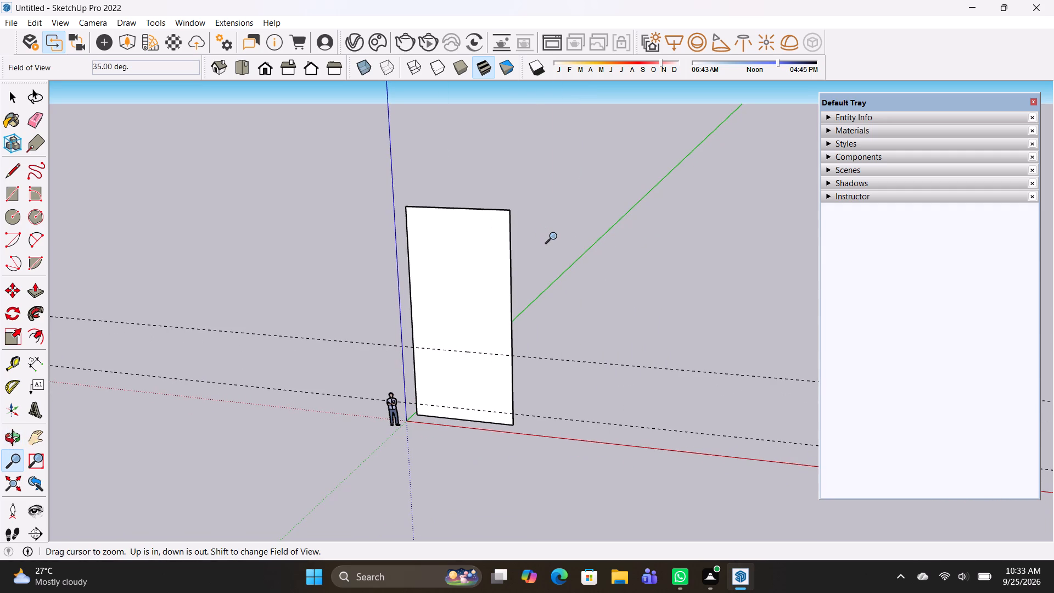
key(y)
key(t)
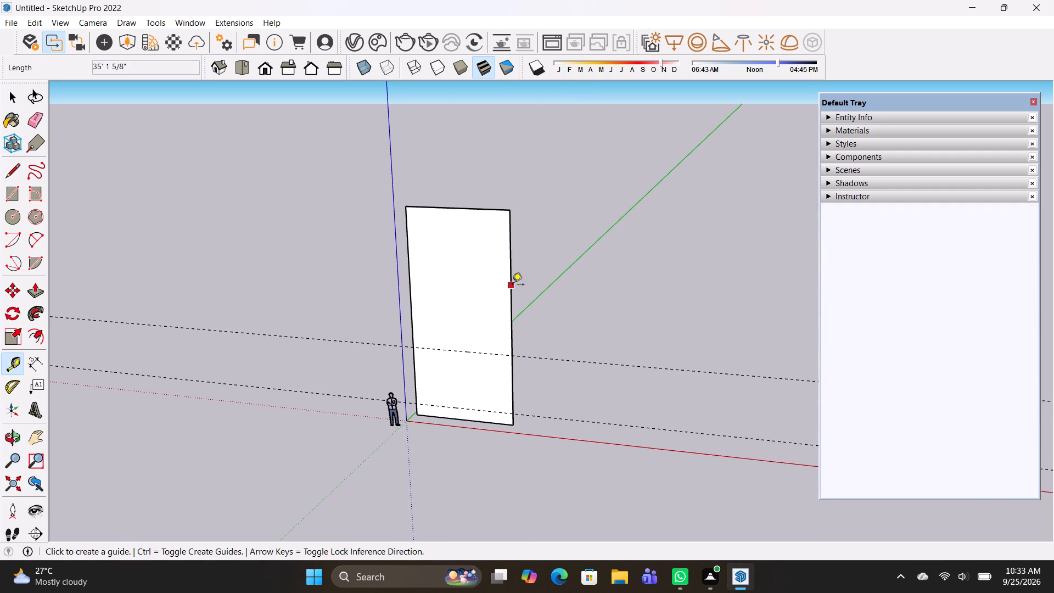
click(468, 349)
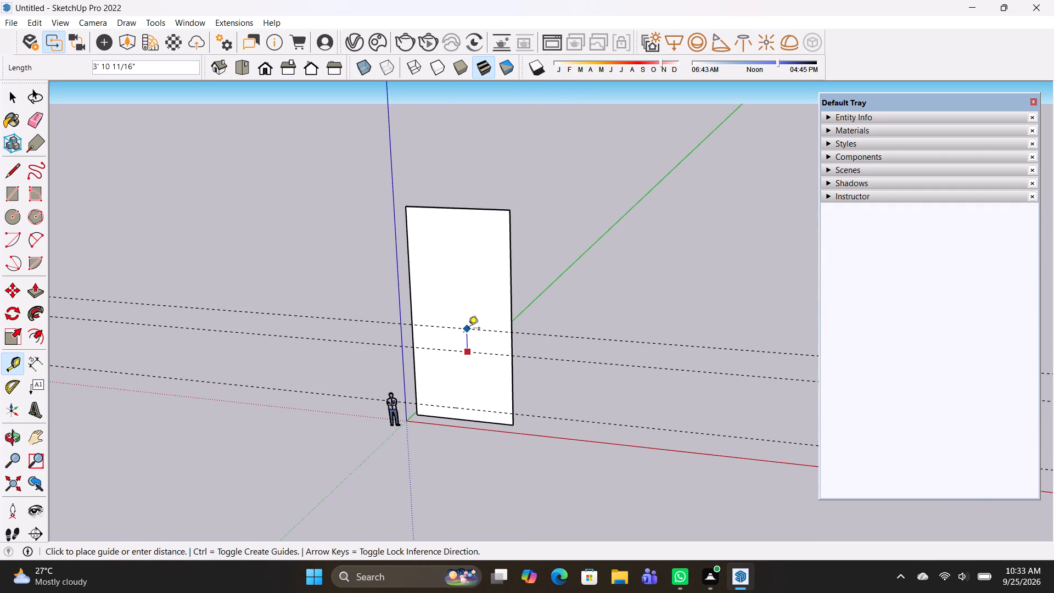
text(1')
key(Return)
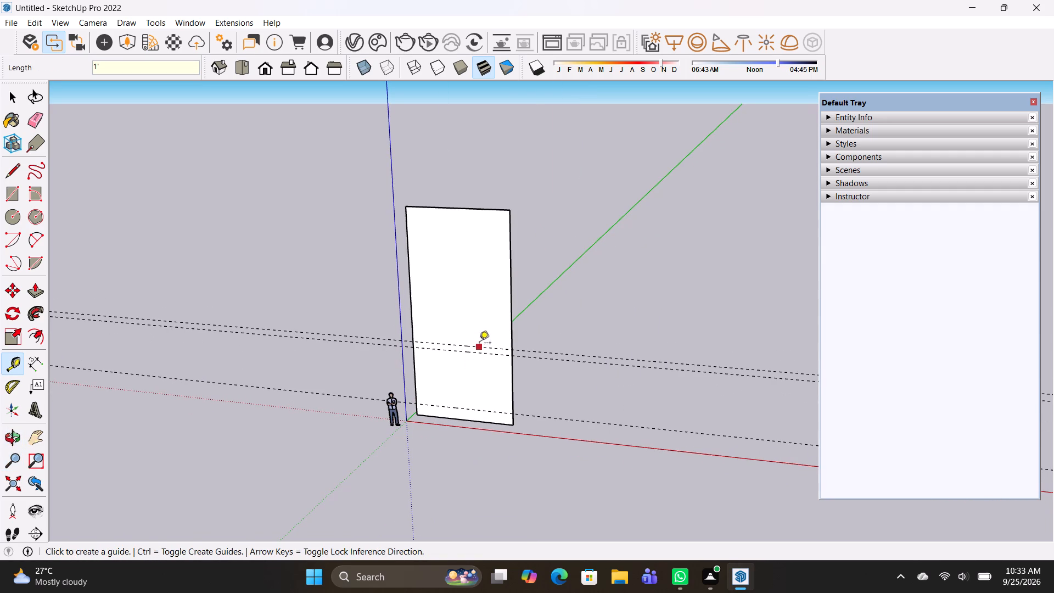
click(478, 346)
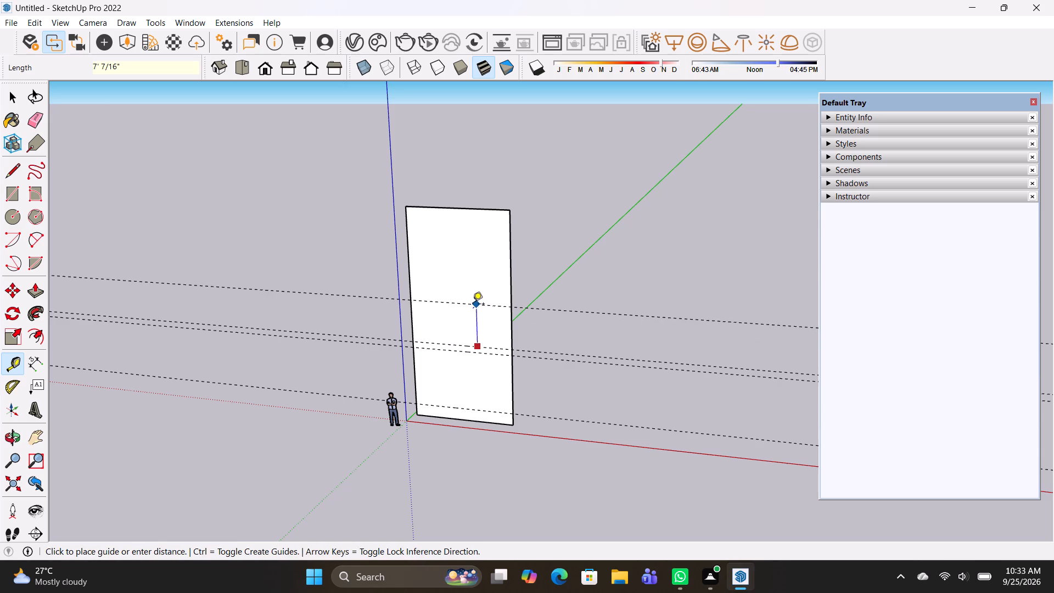
text(3')
key(Return)
Draw a full-width rectangle on the facade between the two lowest guides, 10' high by 16' 11 3/8" wide.
scroll(475, 336, up, 7)
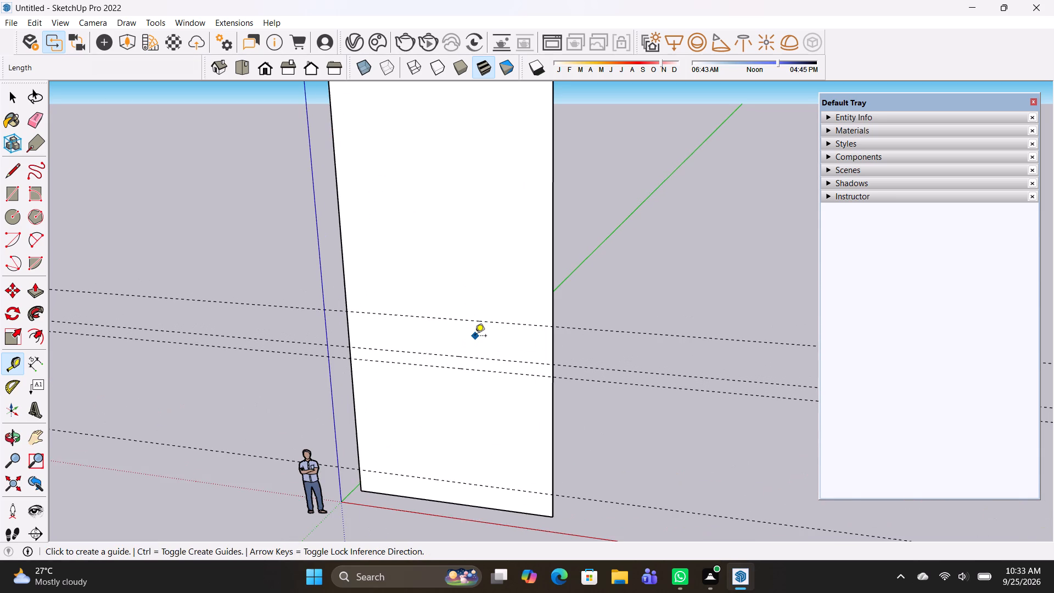
key(l)
key(r)
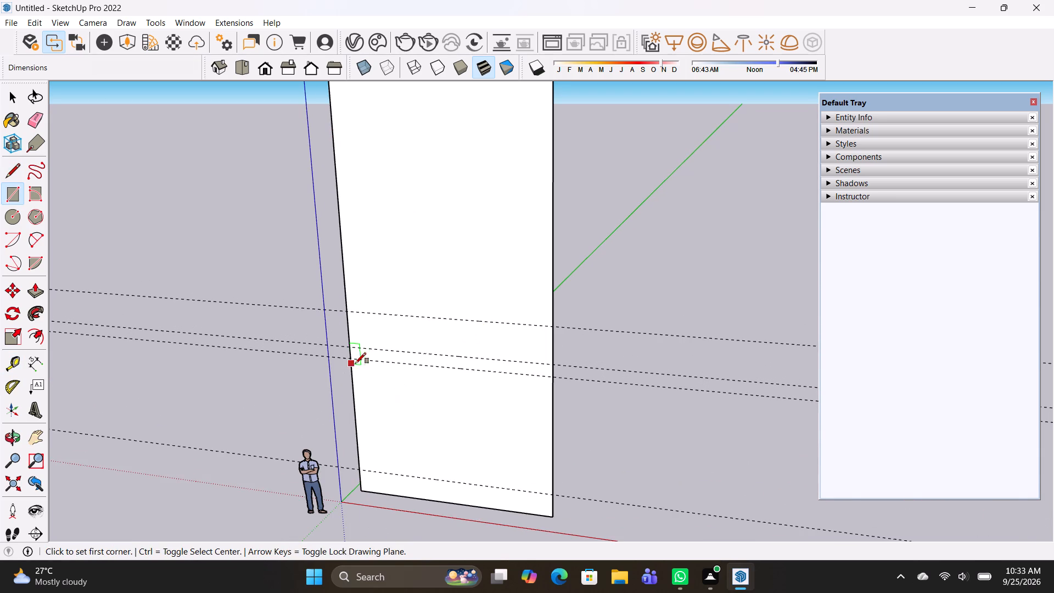
click(351, 360)
click(551, 496)
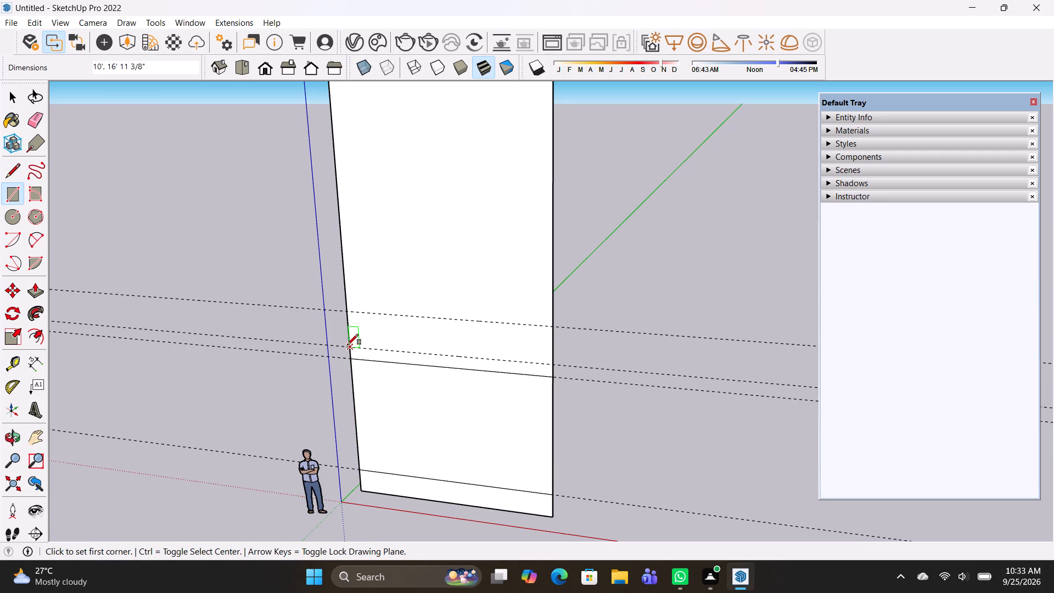
Draw a full-width rectangle on the facade between the two topmost guides, 3' high by 16' 11 3/8" wide.
click(351, 307)
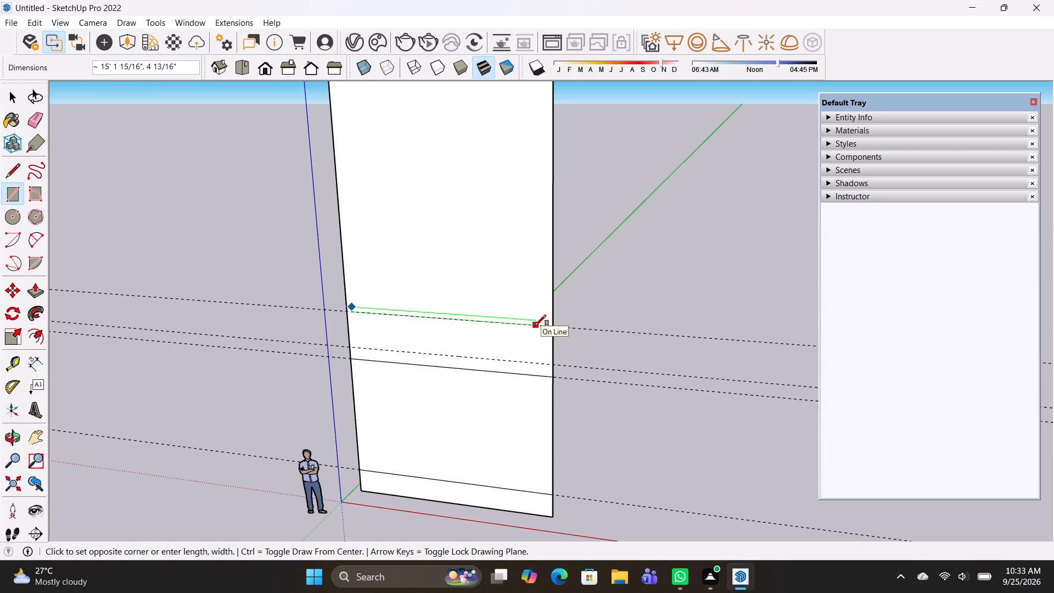
key(Escape)
key(r)
click(349, 310)
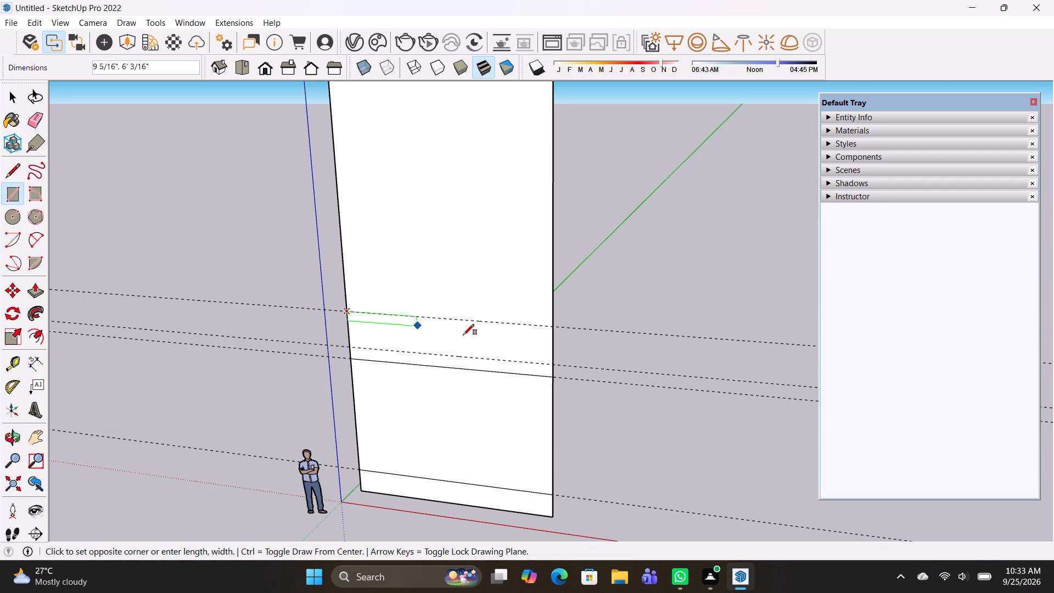
click(551, 363)
key(space)
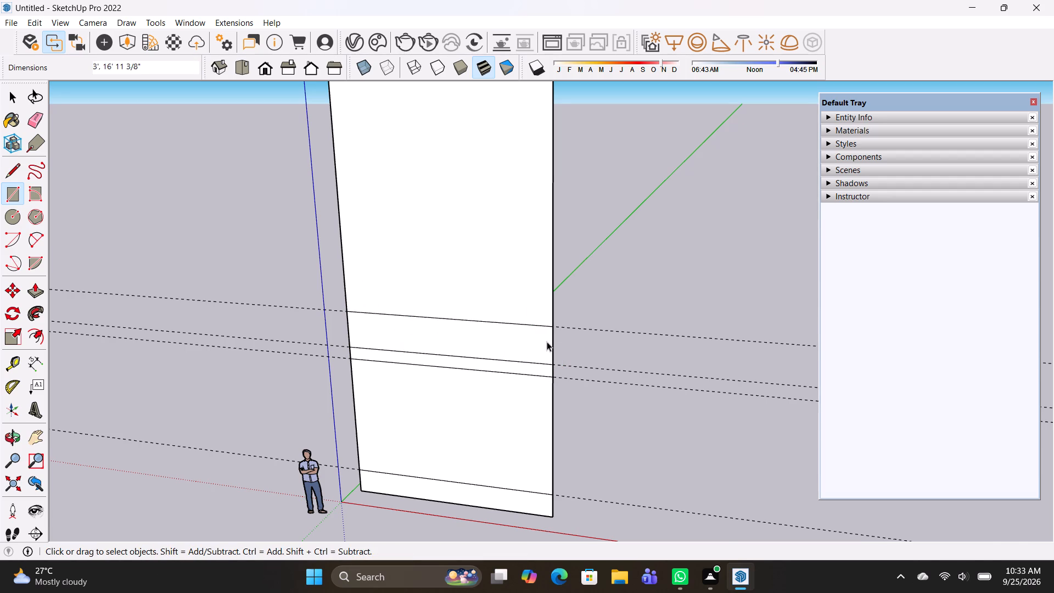
Place a vertical guide 2' in from the facade's right edge and a horizontal guide 2' below its top edge.
scroll(547, 348, down, 3)
key(t)
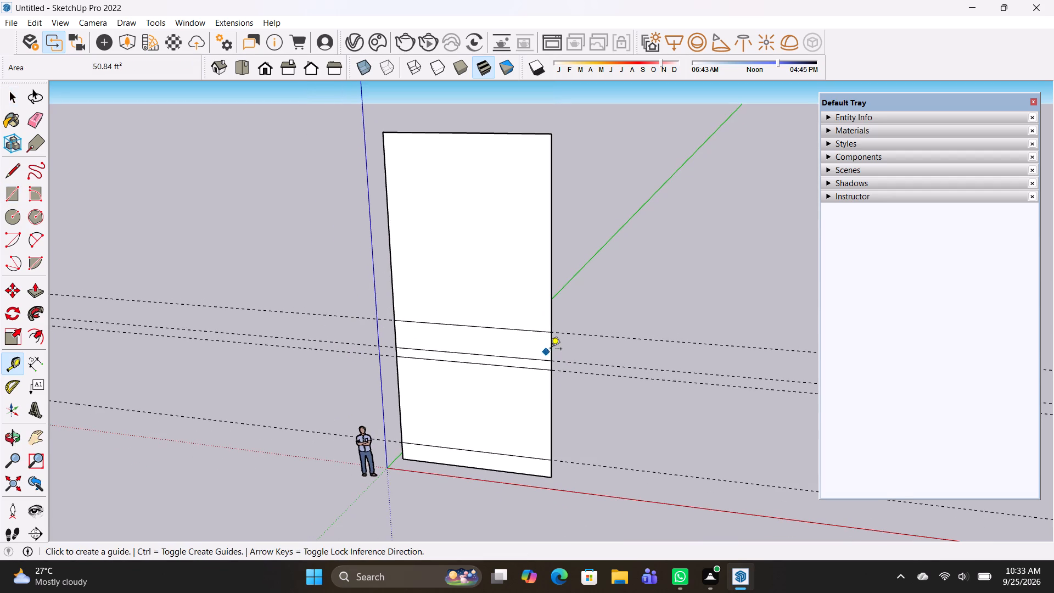
click(550, 306)
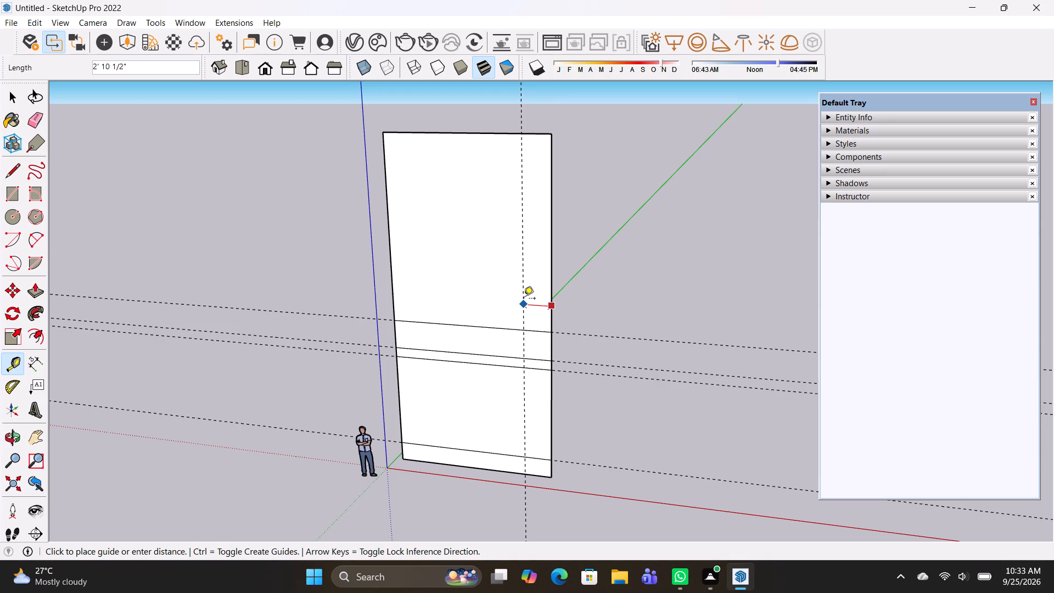
text(2')
key(Return)
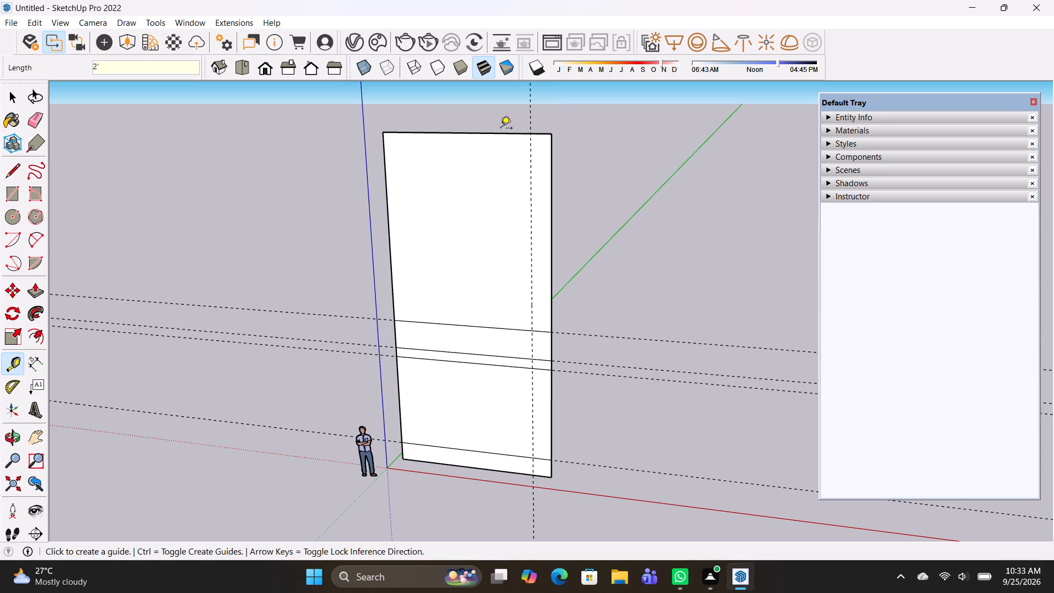
click(497, 134)
text(2')
key(Return)
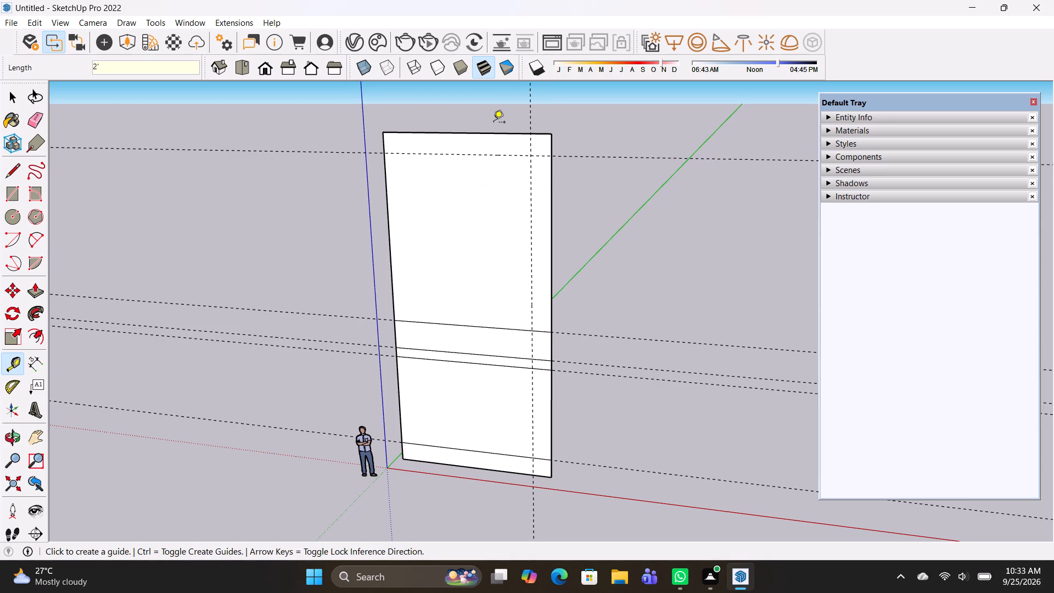
scroll(501, 138, up, 5)
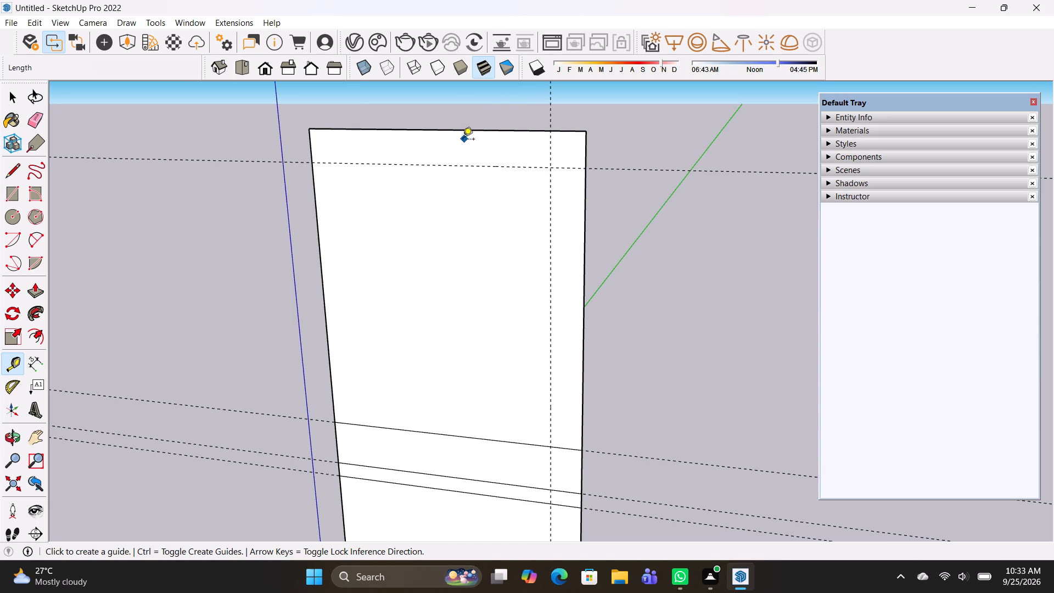
Outline an L-shaped border with lines along the 2' guides: a 2' end line, about 10' 2" across, and down to the facade's bottom edge.
key(l)
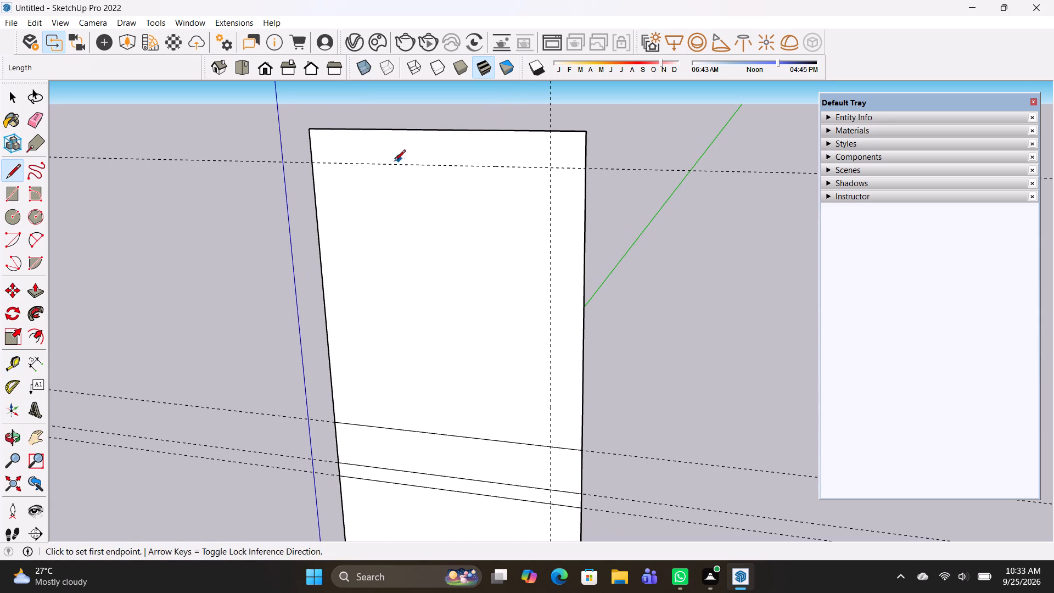
click(384, 165)
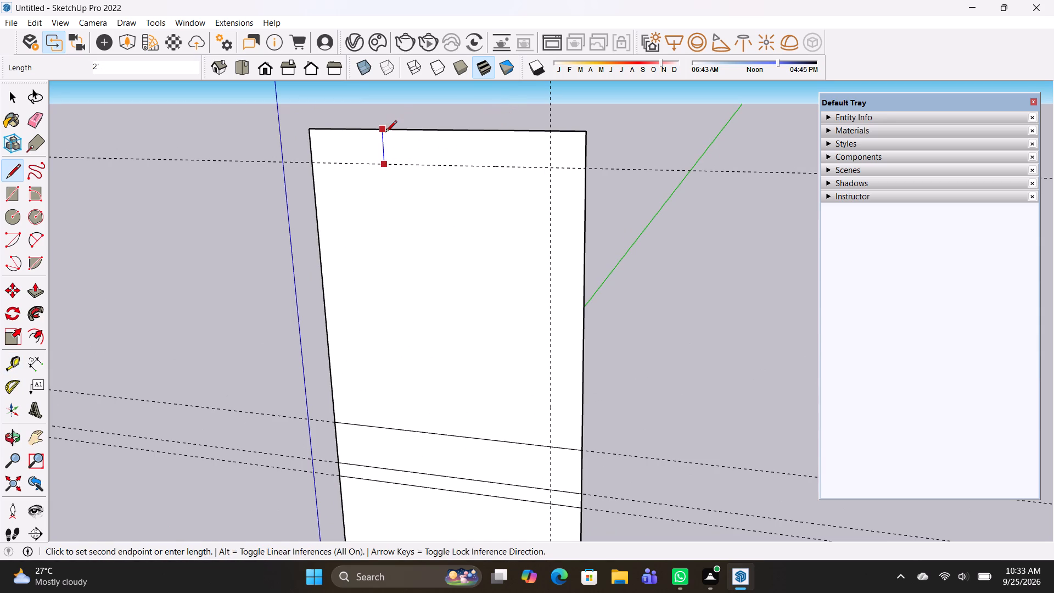
click(385, 129)
key(space)
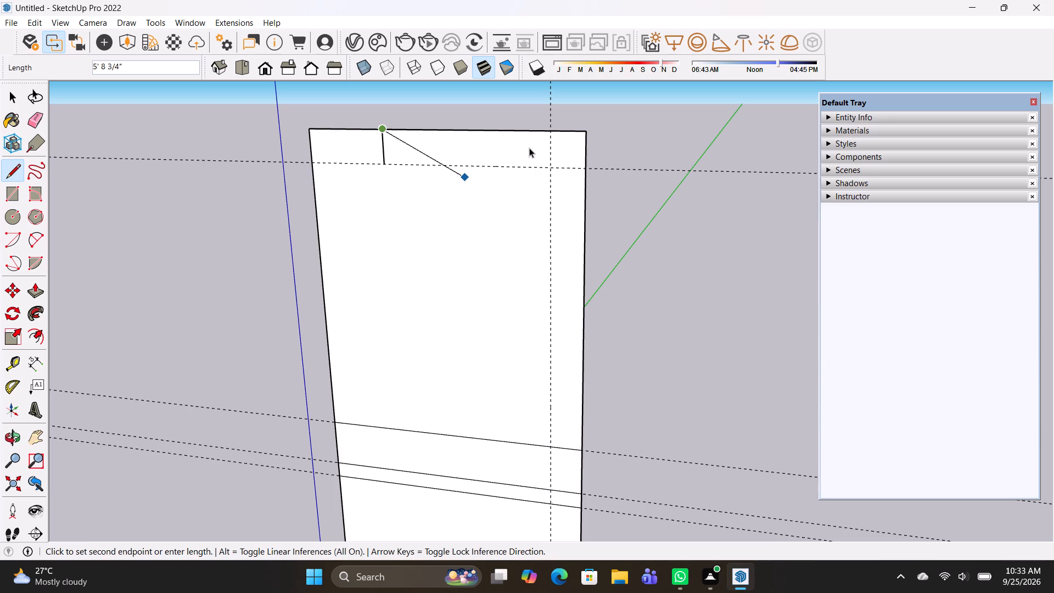
key(l)
click(382, 164)
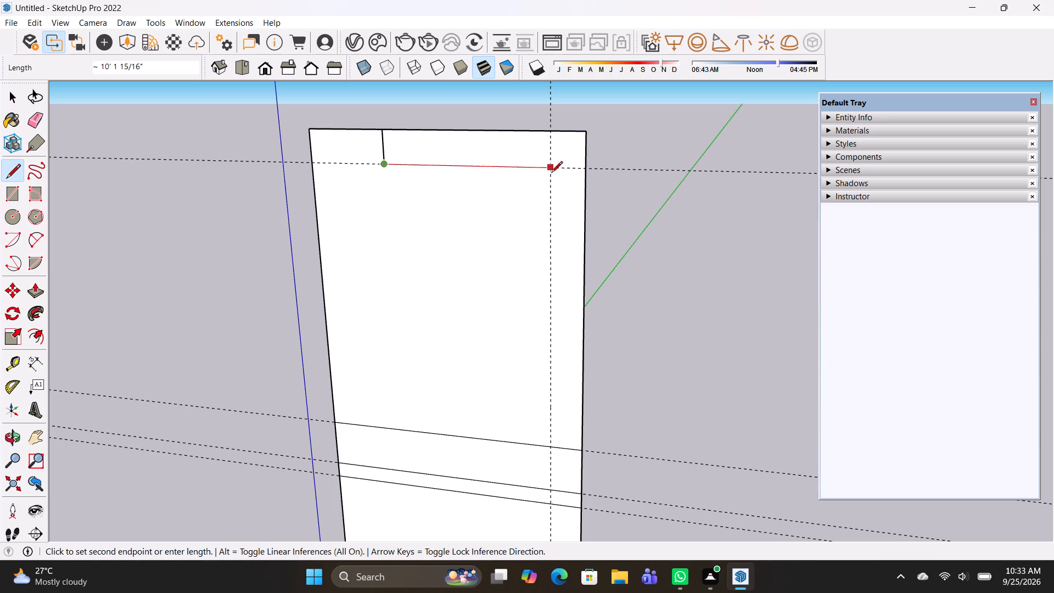
click(551, 174)
scroll(542, 452, down, 5)
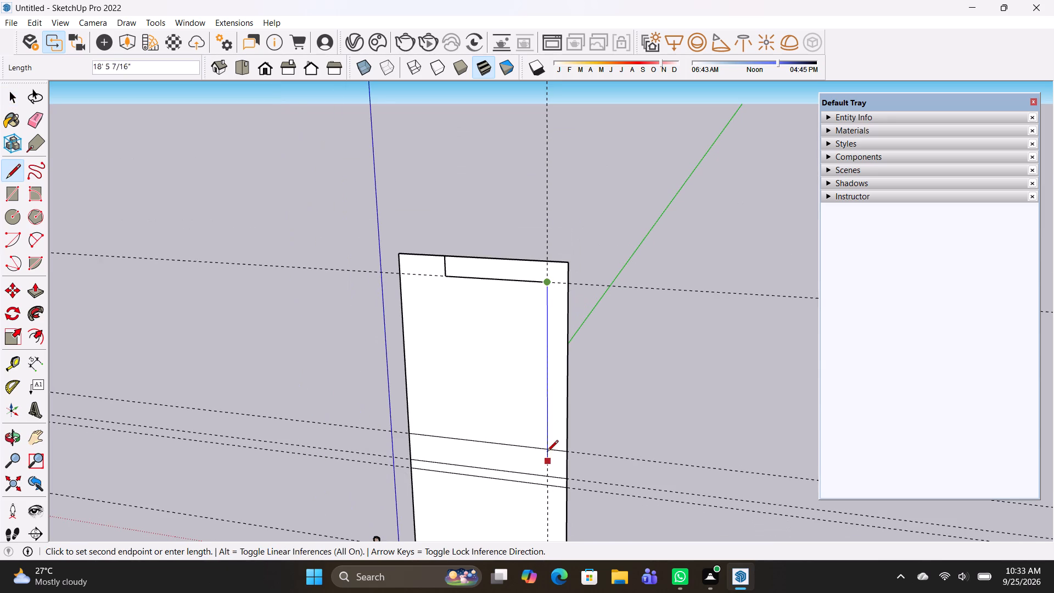
scroll(547, 450, down, 1)
shift+middle_drag(547, 450, 517, 267)
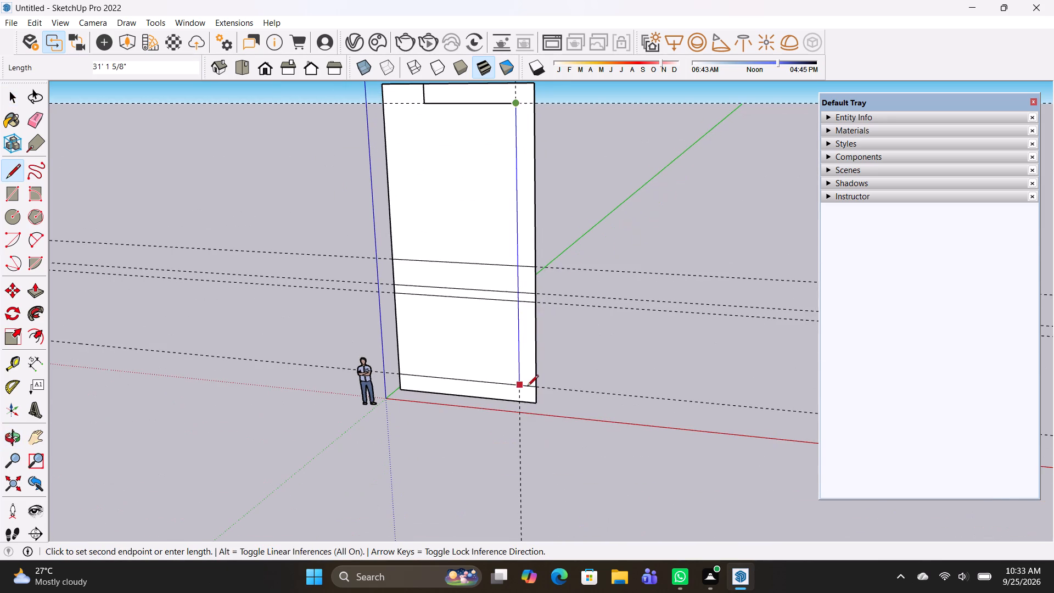
click(520, 399)
key(space)
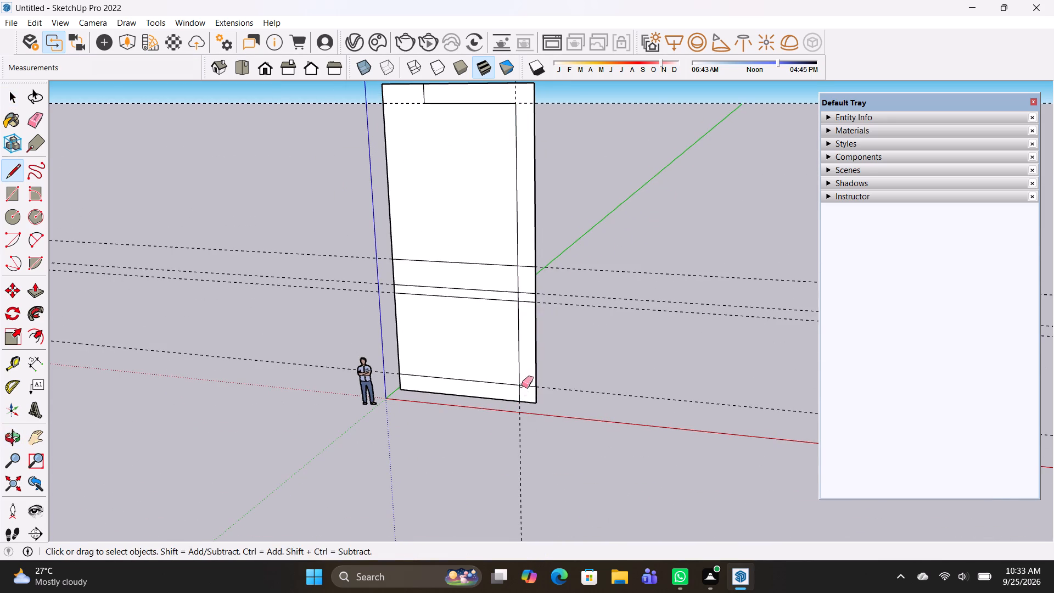
Erase the band line segments and horizontal guides crossing the facade's vertical 2' border strip.
key(e)
drag(530, 327, 525, 261)
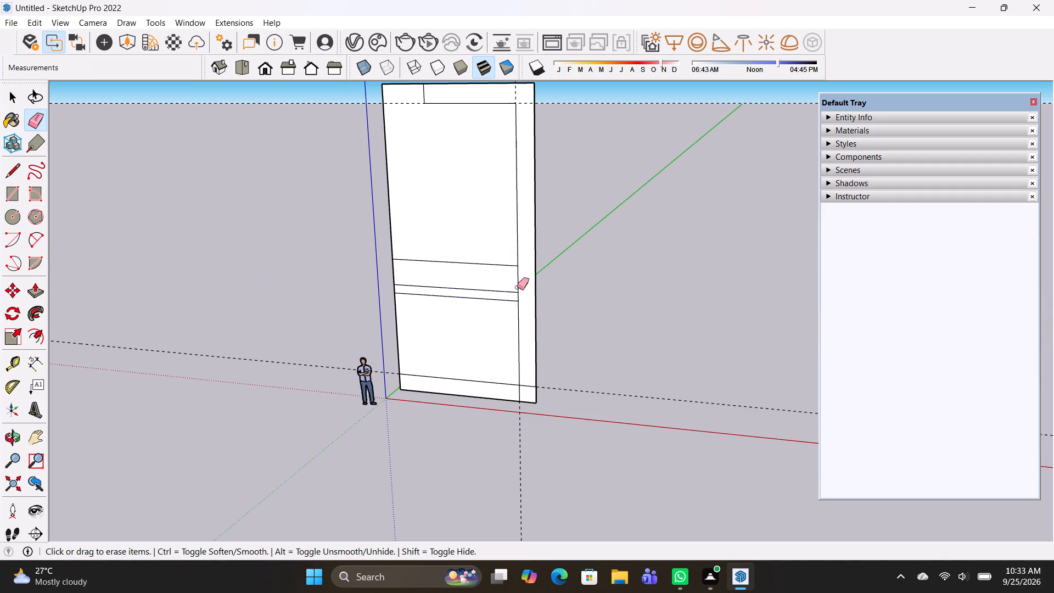
drag(528, 388, 529, 376)
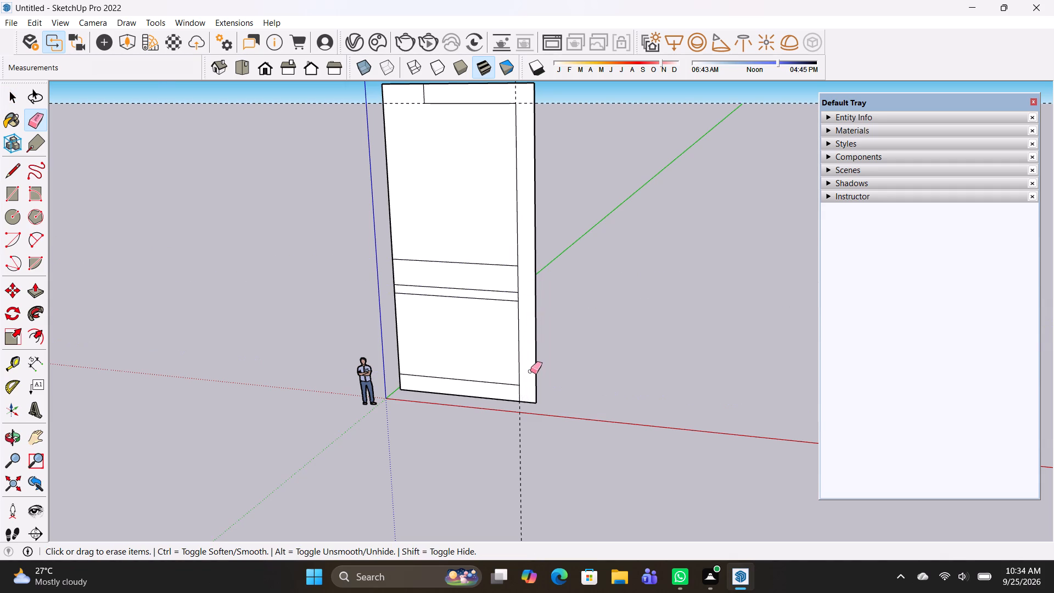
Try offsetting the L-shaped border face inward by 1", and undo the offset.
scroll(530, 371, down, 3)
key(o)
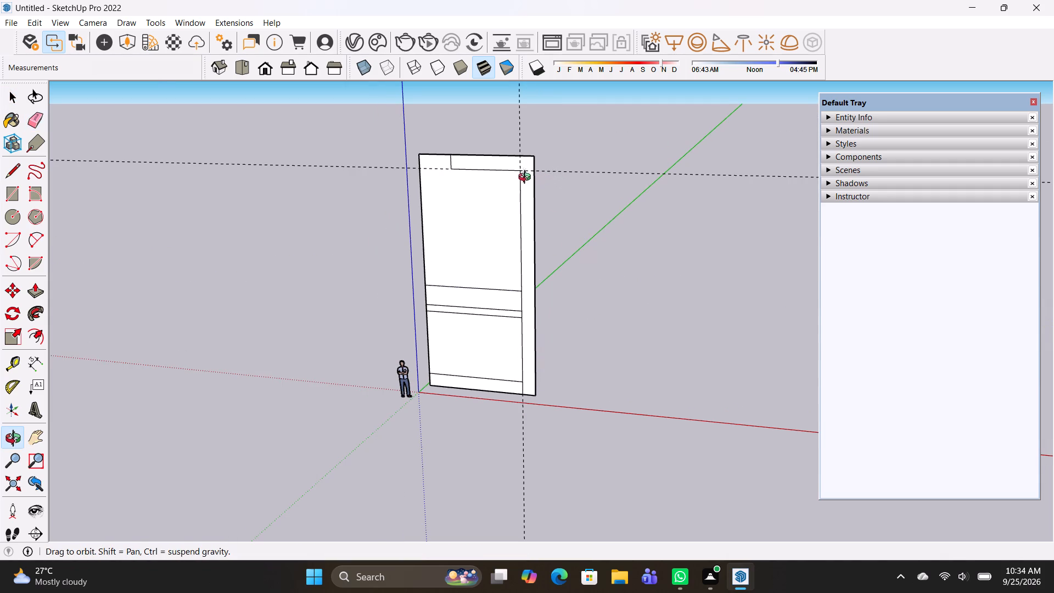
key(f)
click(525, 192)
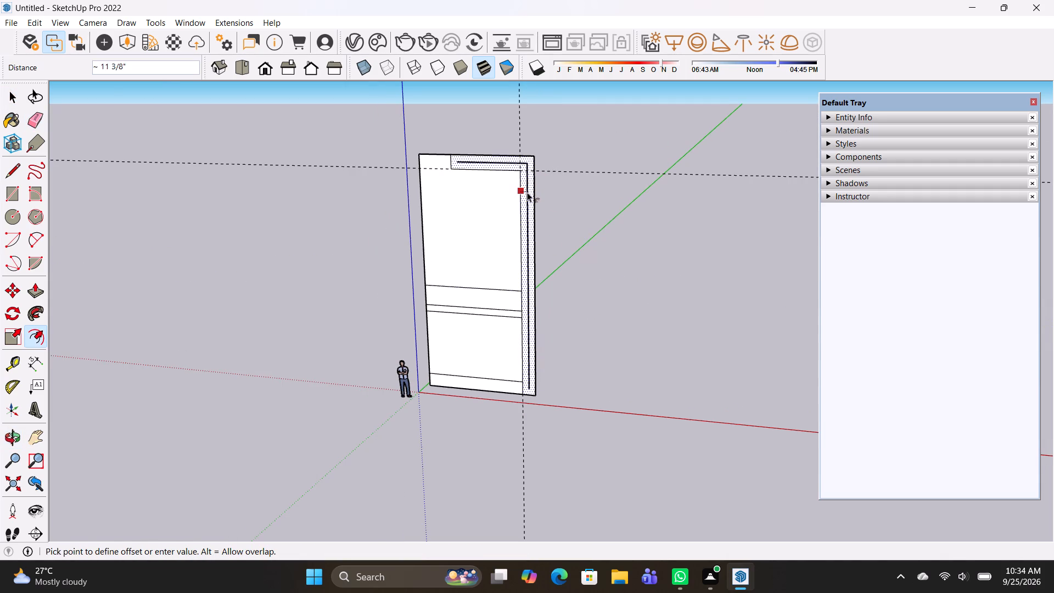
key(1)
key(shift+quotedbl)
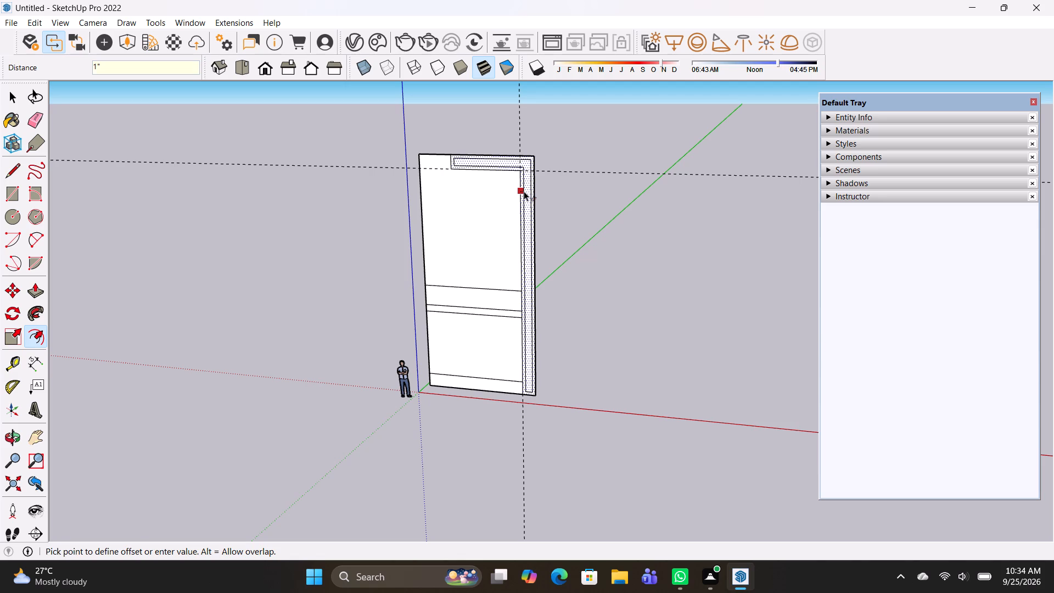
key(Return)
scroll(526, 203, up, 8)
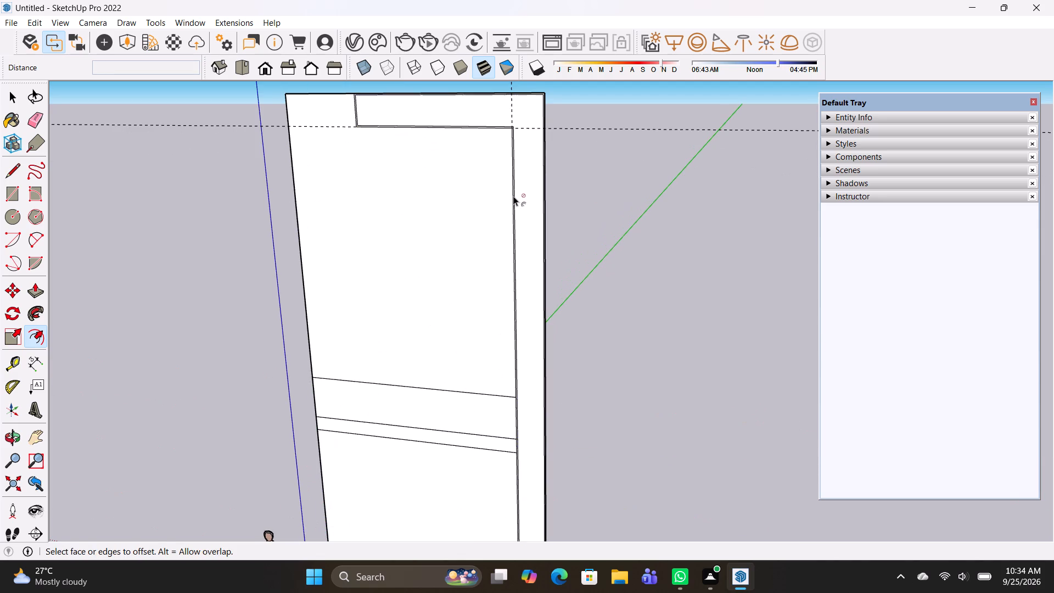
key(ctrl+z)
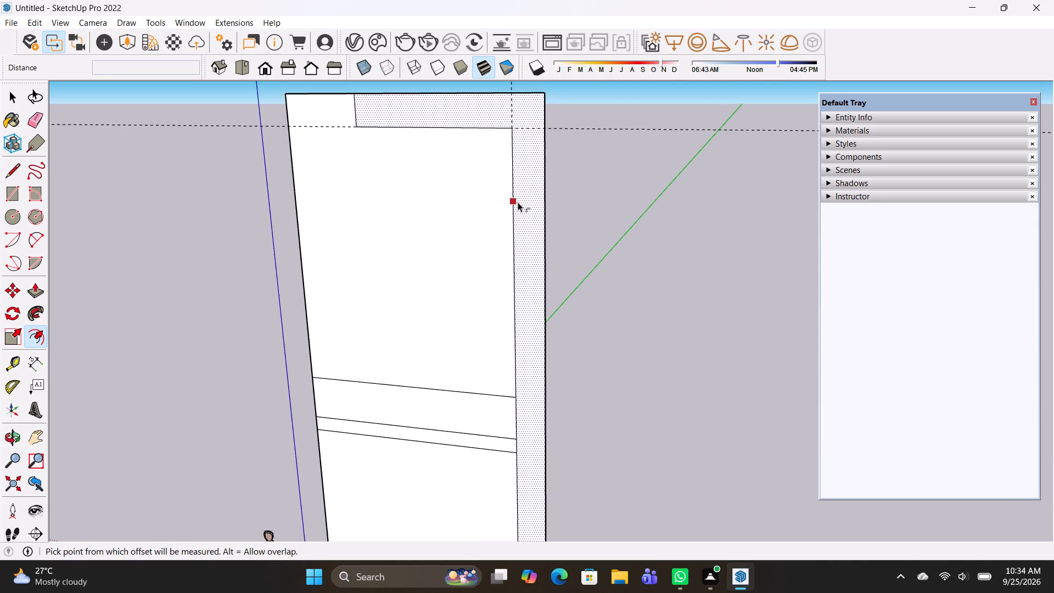
Offset the L-shaped border face inward by 6".
click(518, 202)
text(6")
key(Return)
key(space)
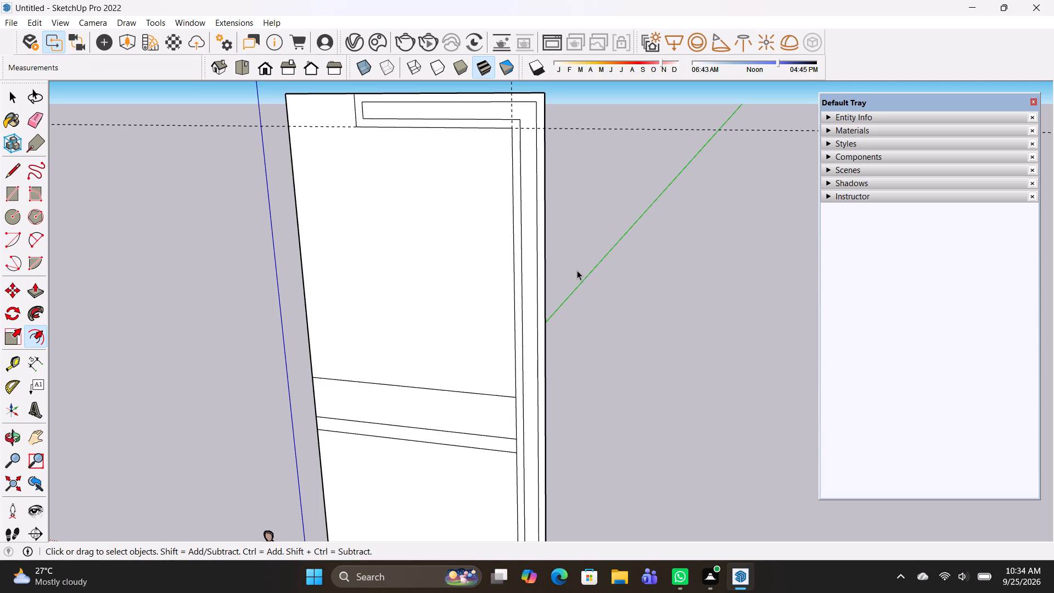
Draw a vertical centreline about 34' 1 5/8" long inside the inset L shape, from its bottom edge midpoint to its top edge.
scroll(577, 270, down, 2)
text(l)
key(space)
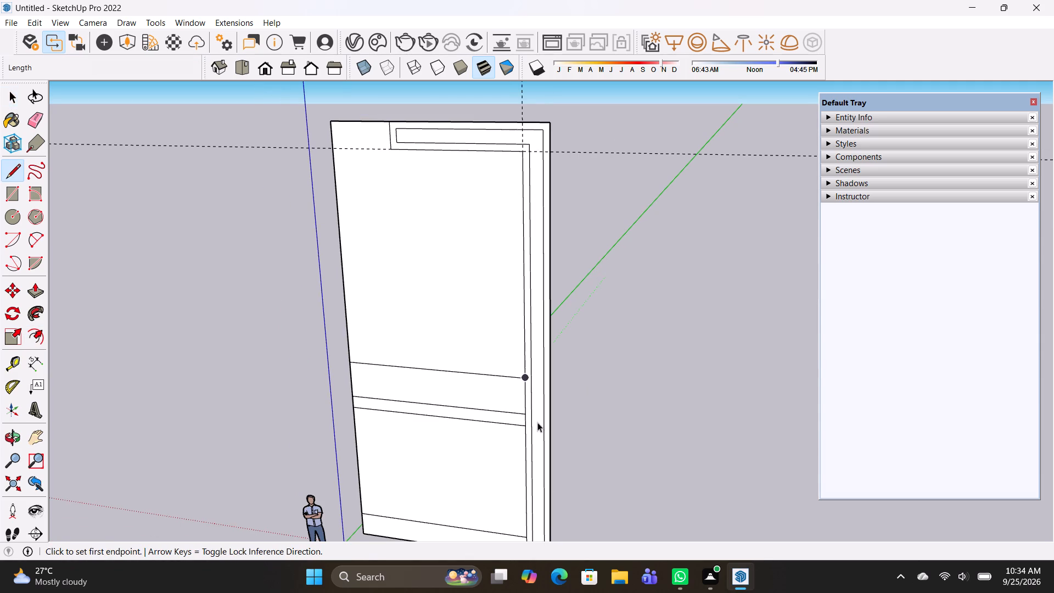
scroll(536, 421, down, 2)
key(l)
scroll(552, 484, up, 2)
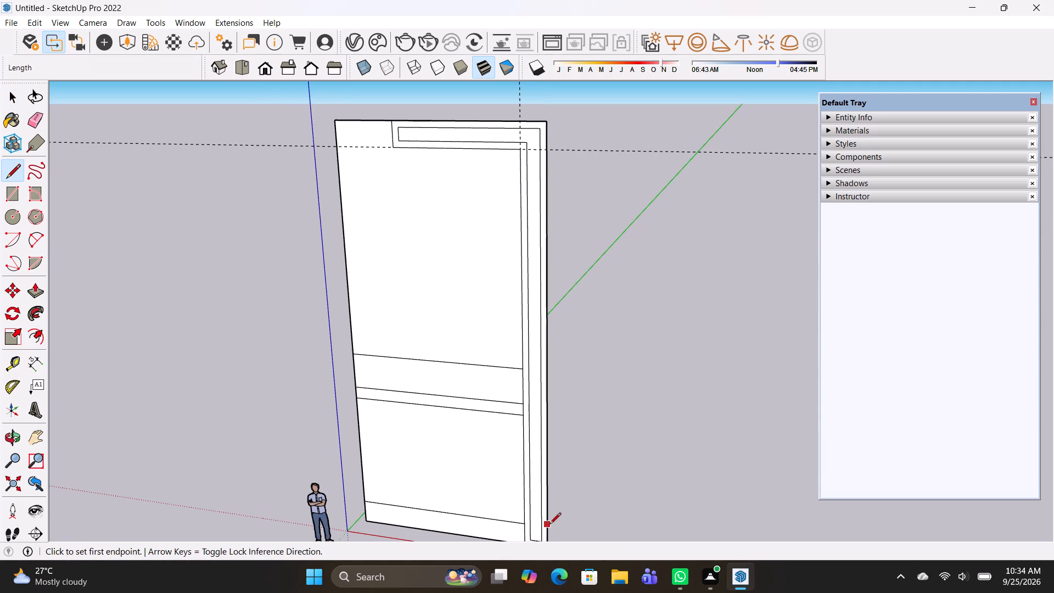
shift+middle_drag(545, 519, 532, 396)
scroll(527, 426, up, 3)
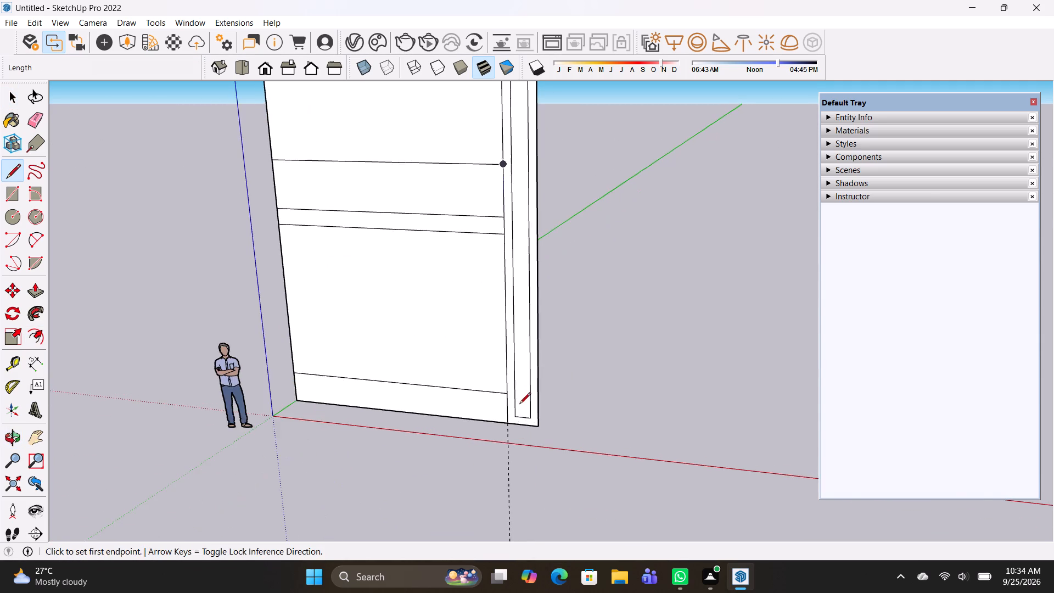
scroll(521, 418, up, 5)
click(525, 416)
scroll(529, 309, down, 4)
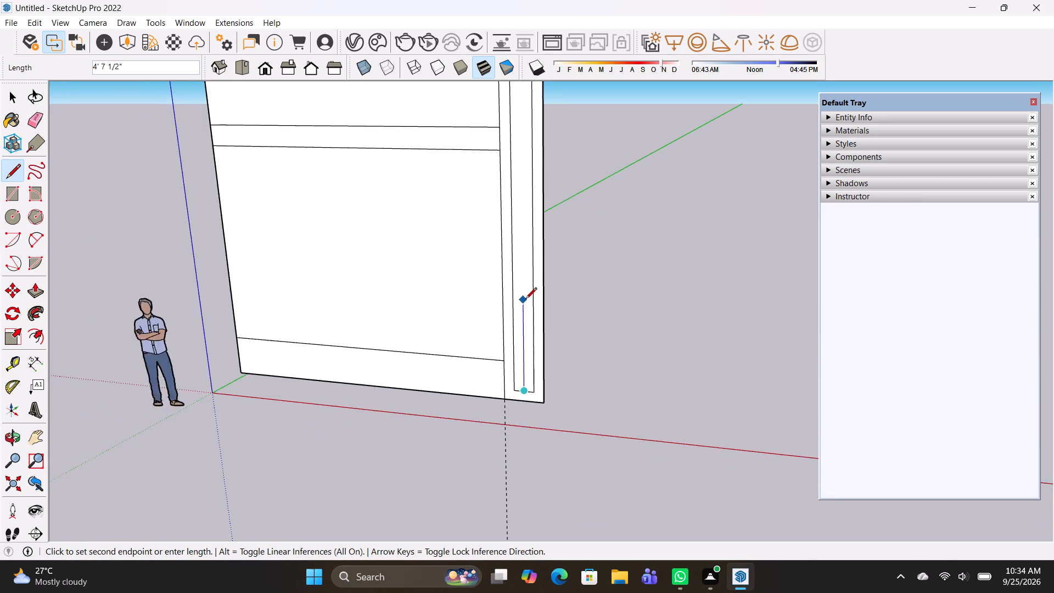
scroll(525, 300, down, 11)
shift+middle_drag(520, 200, 528, 344)
shift+middle_drag(530, 387, 530, 416)
scroll(524, 228, up, 11)
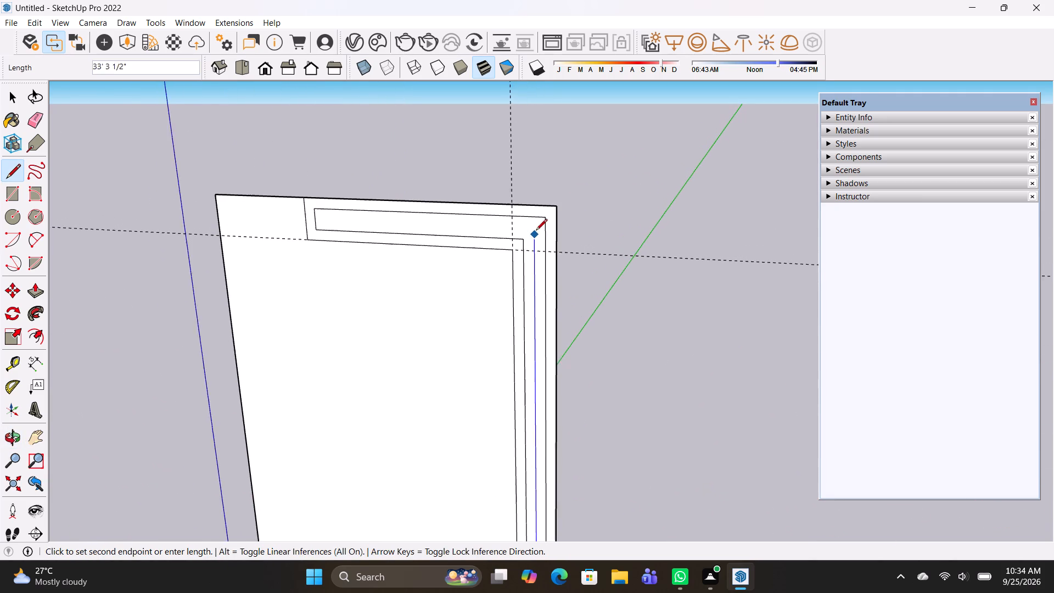
scroll(536, 231, up, 1)
click(537, 217)
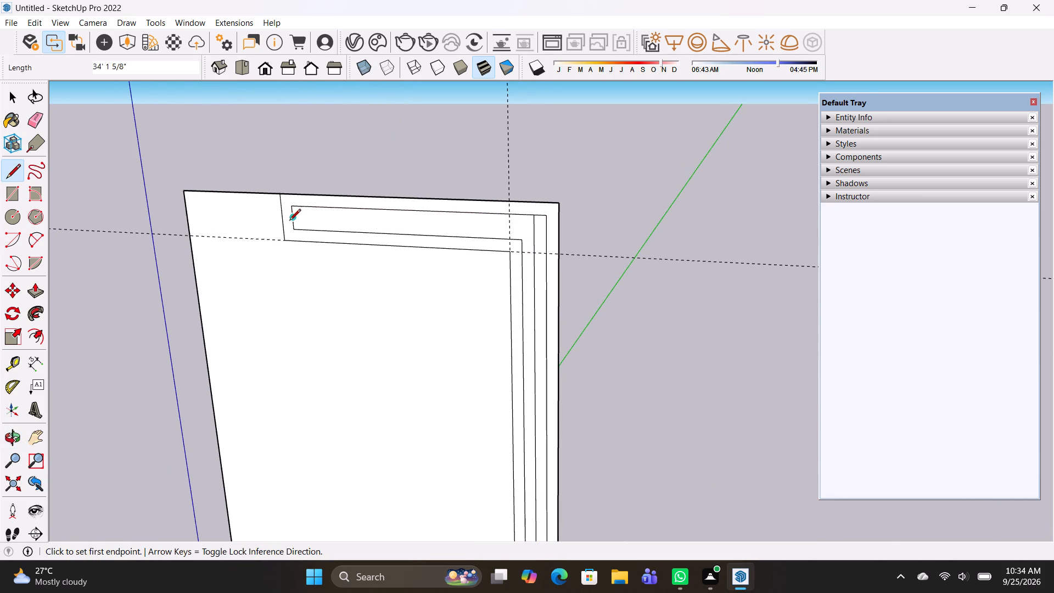
Draw the horizontal centreline, about 10' 8" long, from the inset's short end to the vertical centreline, and erase the stub above their corner.
click(290, 217)
click(533, 231)
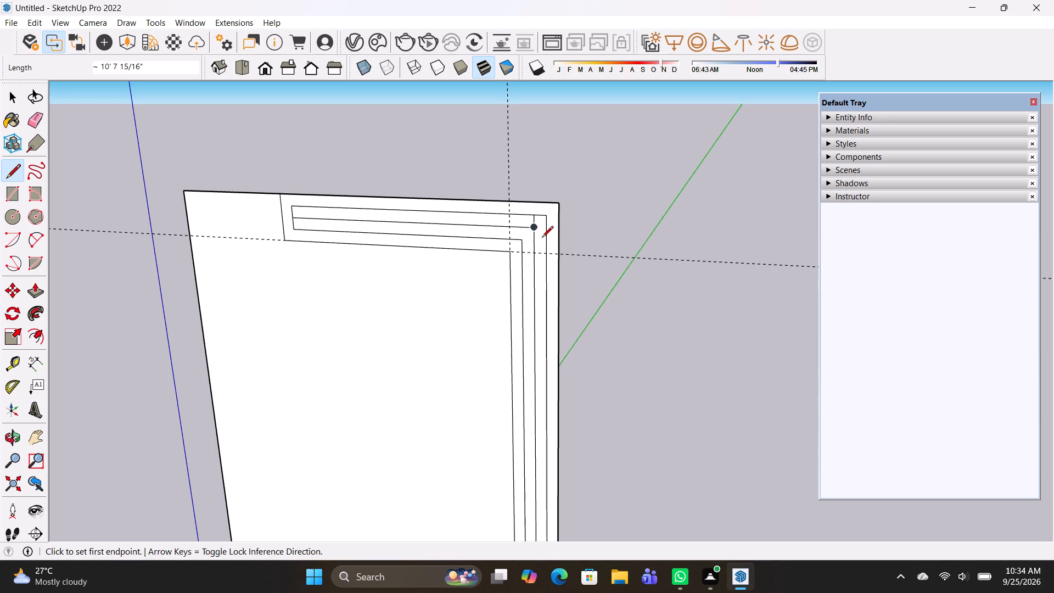
key(e)
scroll(534, 218, up, 2)
click(534, 218)
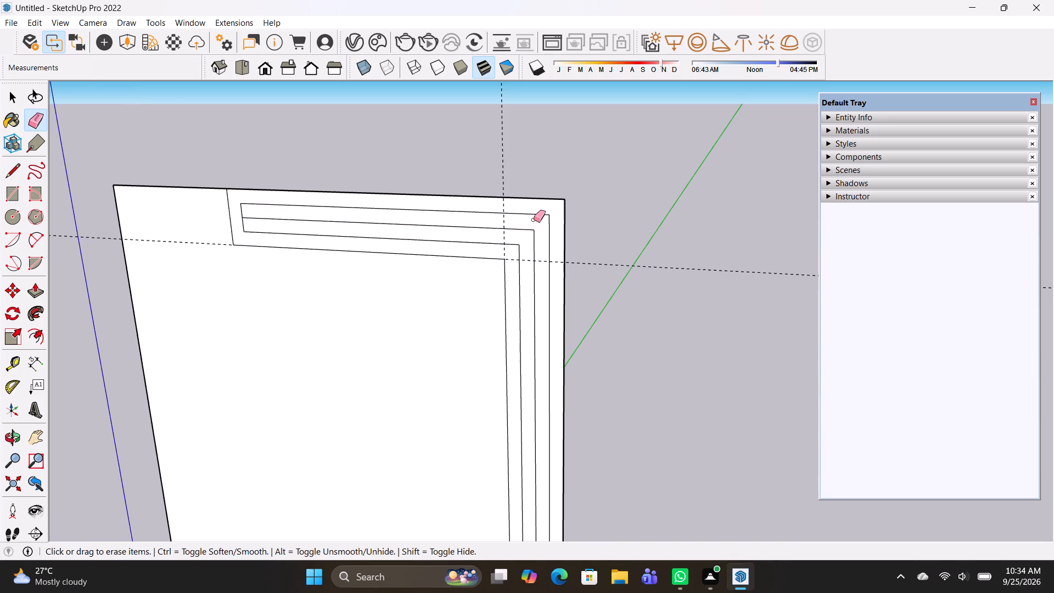
Push/Pull the outer frame face of the L-shaped border outward by 6".
scroll(618, 232, down, 2)
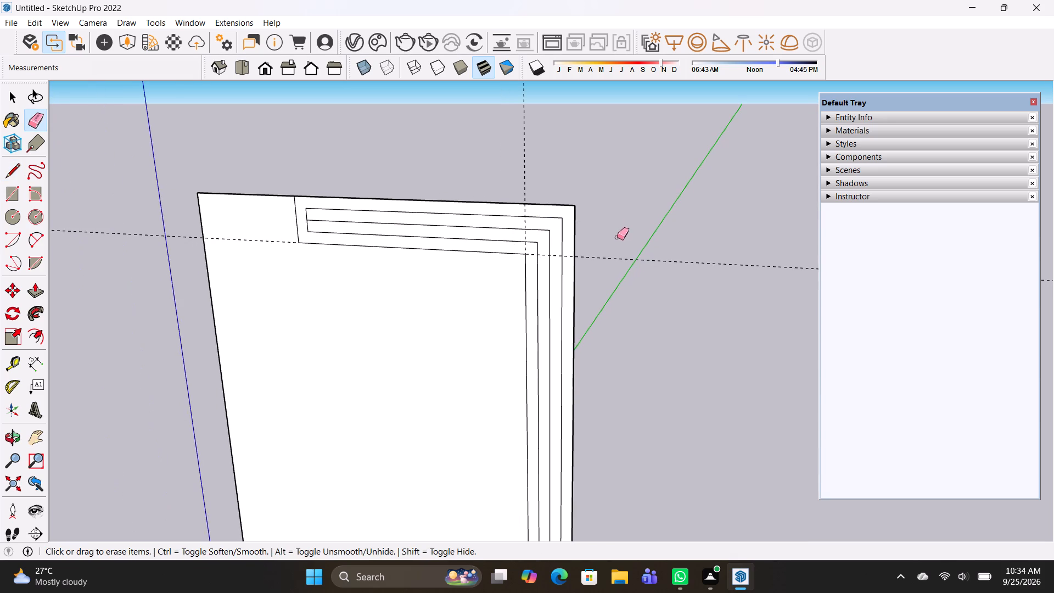
scroll(616, 239, down, 3)
key(p)
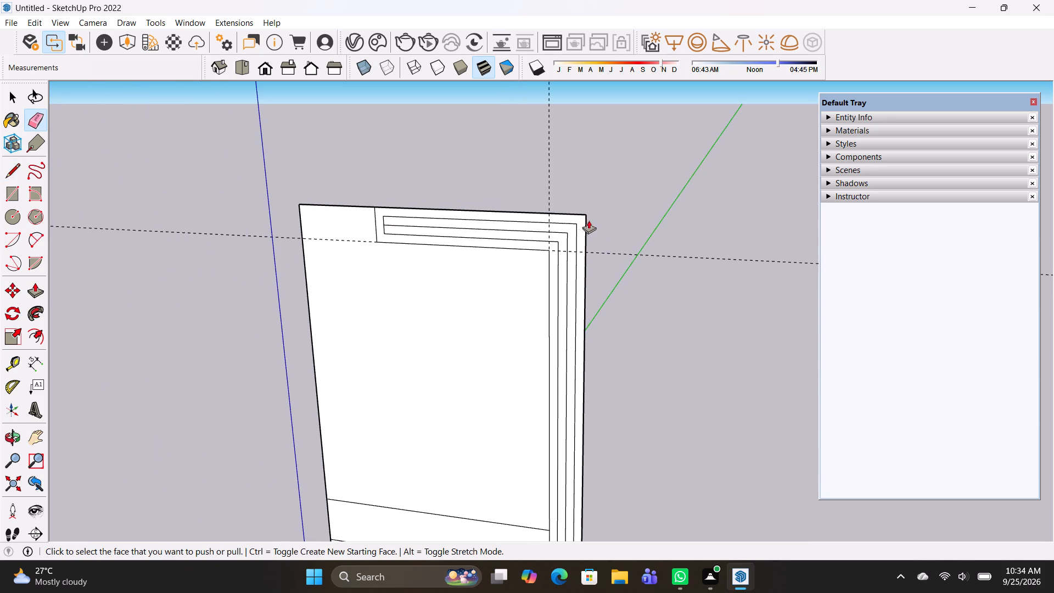
click(583, 222)
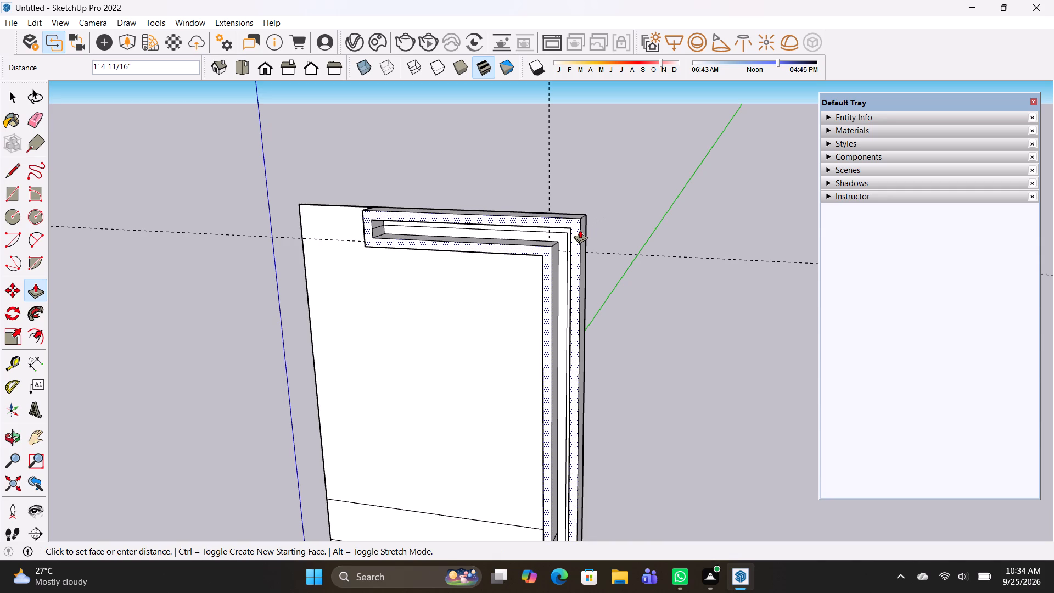
text(6")
key(Return)
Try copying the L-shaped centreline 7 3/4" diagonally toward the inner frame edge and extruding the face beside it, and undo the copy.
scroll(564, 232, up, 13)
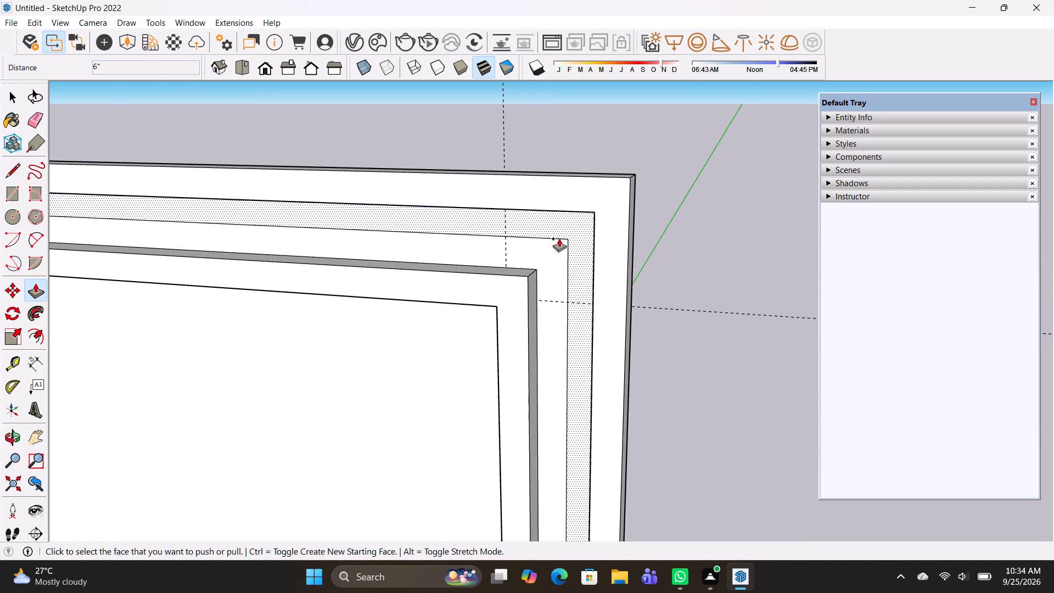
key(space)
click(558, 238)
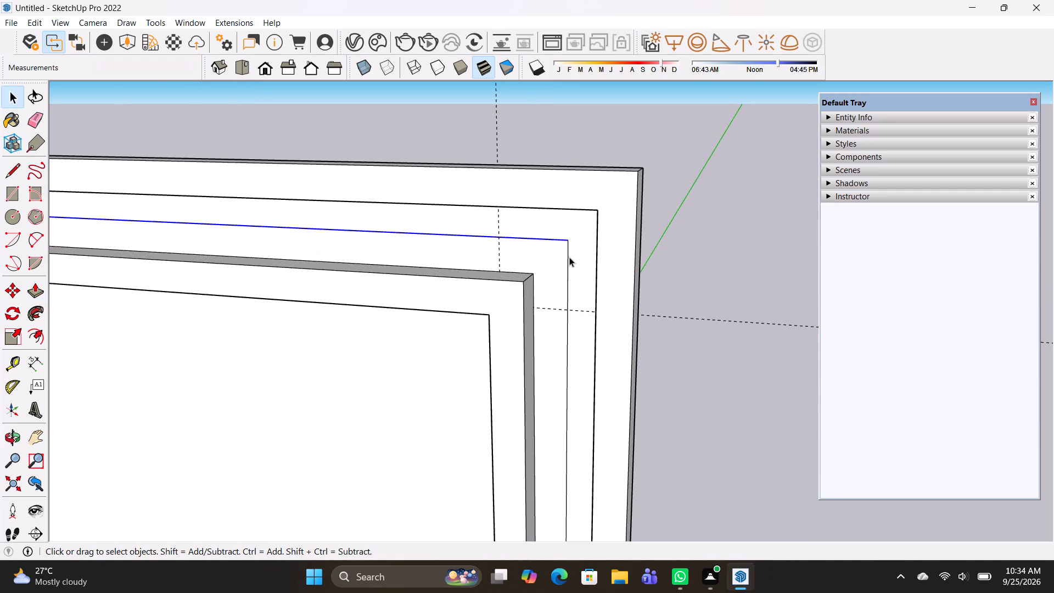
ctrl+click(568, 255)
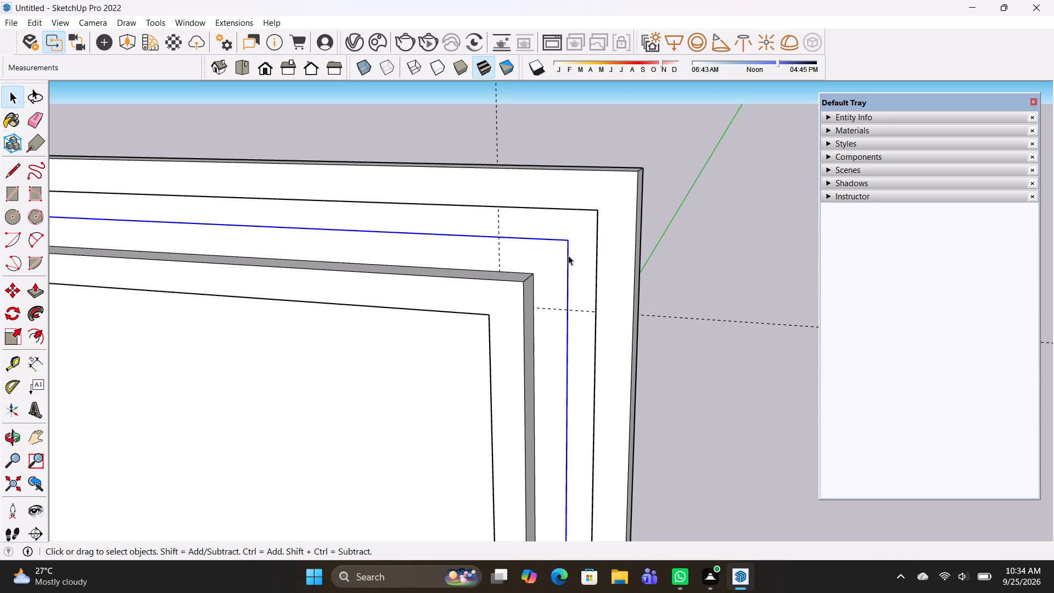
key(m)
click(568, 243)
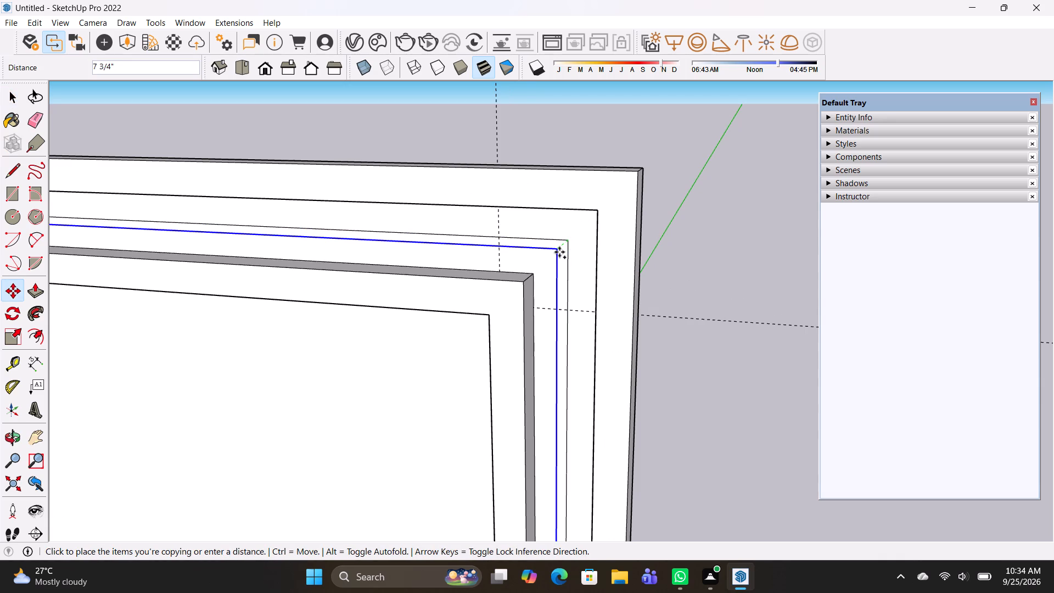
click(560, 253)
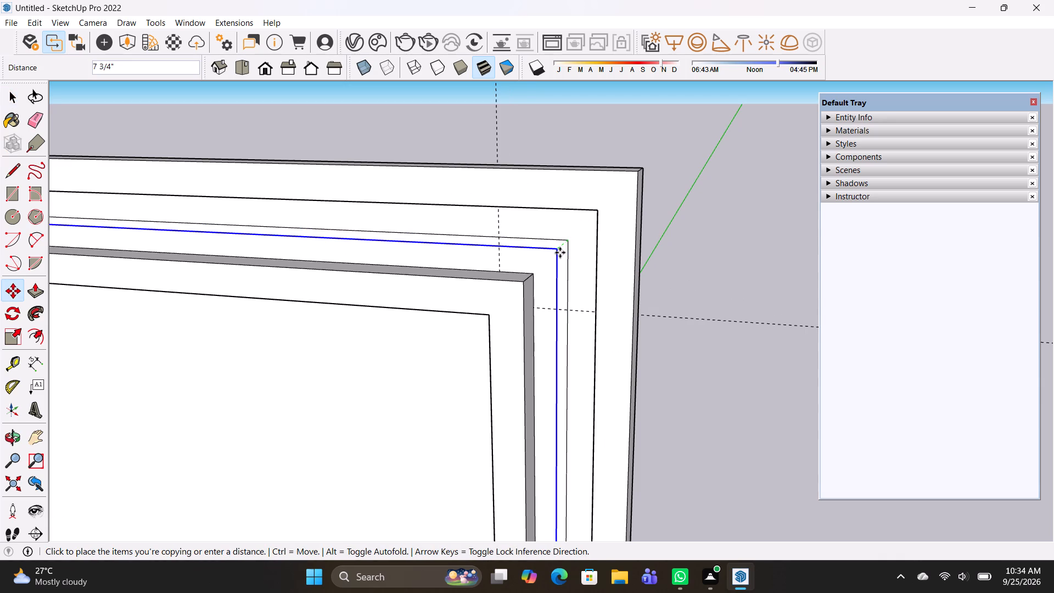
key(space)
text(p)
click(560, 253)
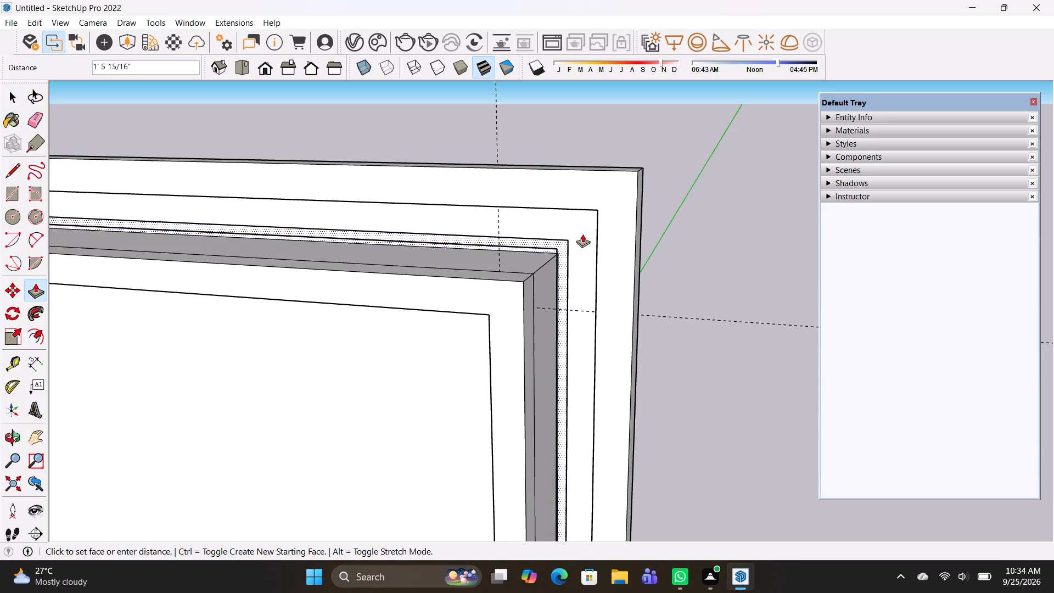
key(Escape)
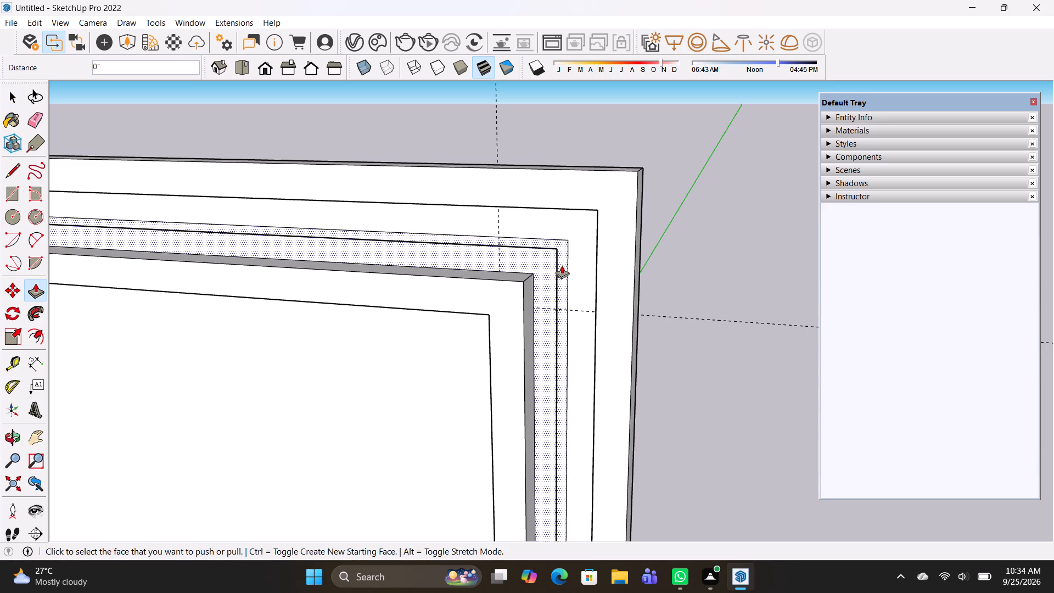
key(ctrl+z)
Copy the L-shaped centreline about 2 3/16" diagonally toward the inner frame edge.
scroll(556, 250, up, 2)
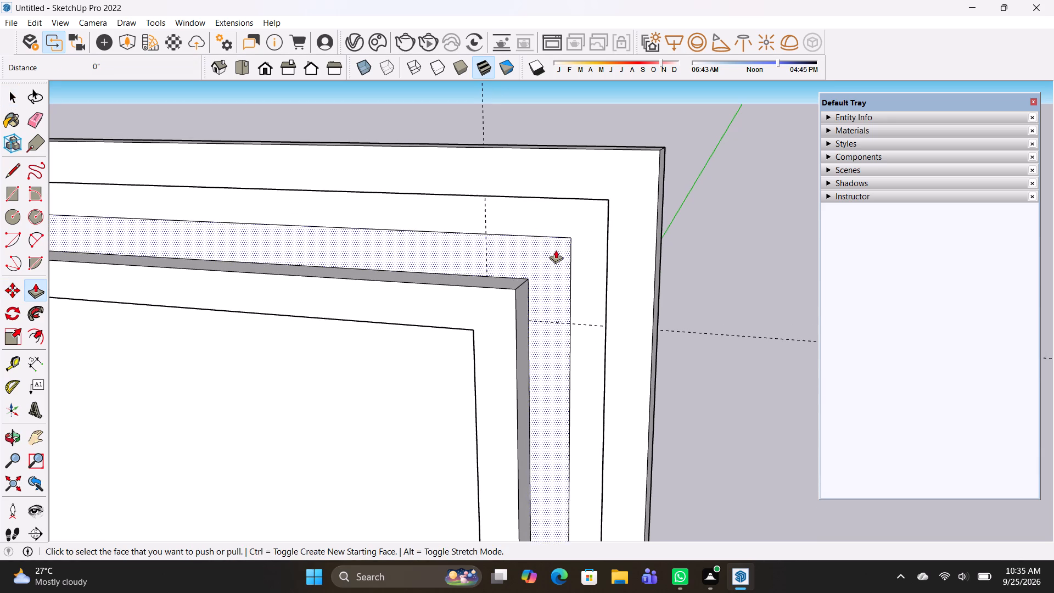
key(space)
click(561, 239)
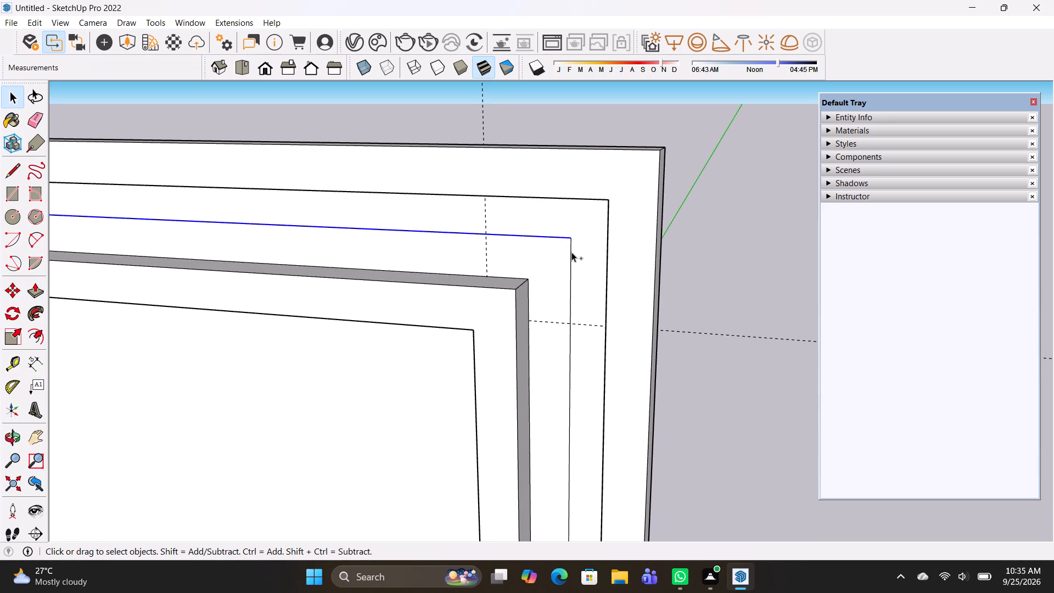
ctrl+click(571, 252)
key(m)
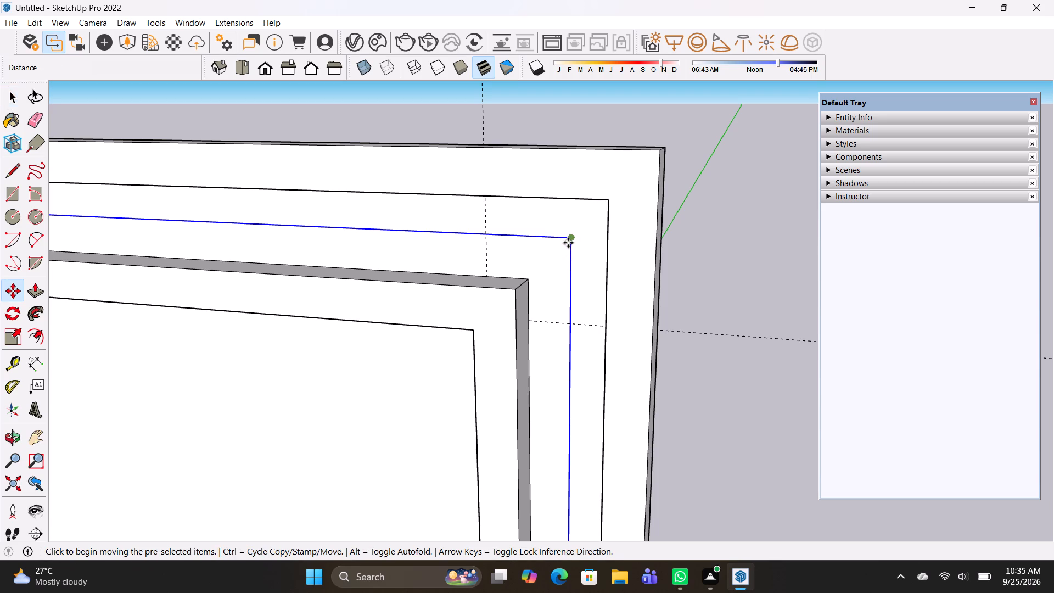
click(568, 243)
scroll(558, 249, up, 4)
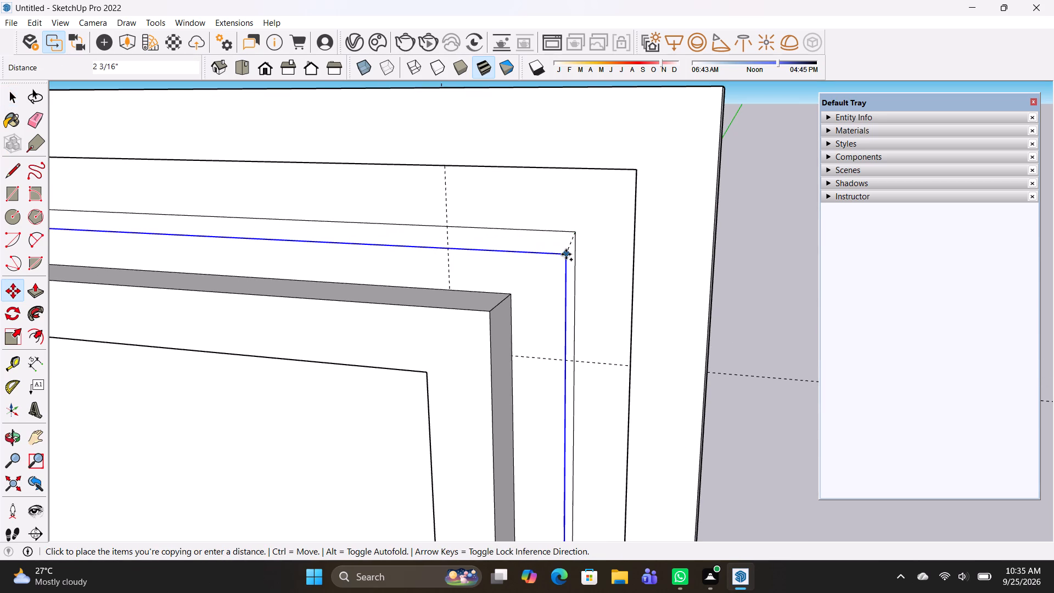
click(565, 254)
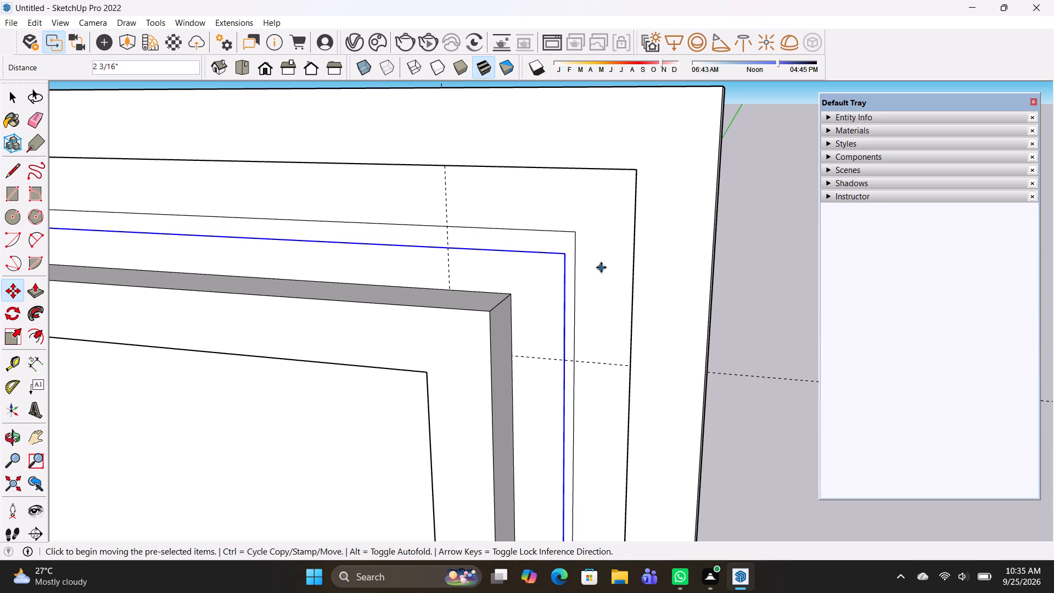
Push/Pull the narrow face between the two L-shaped lines outward by 6", level with the border's frame.
key(space)
key(p)
click(572, 247)
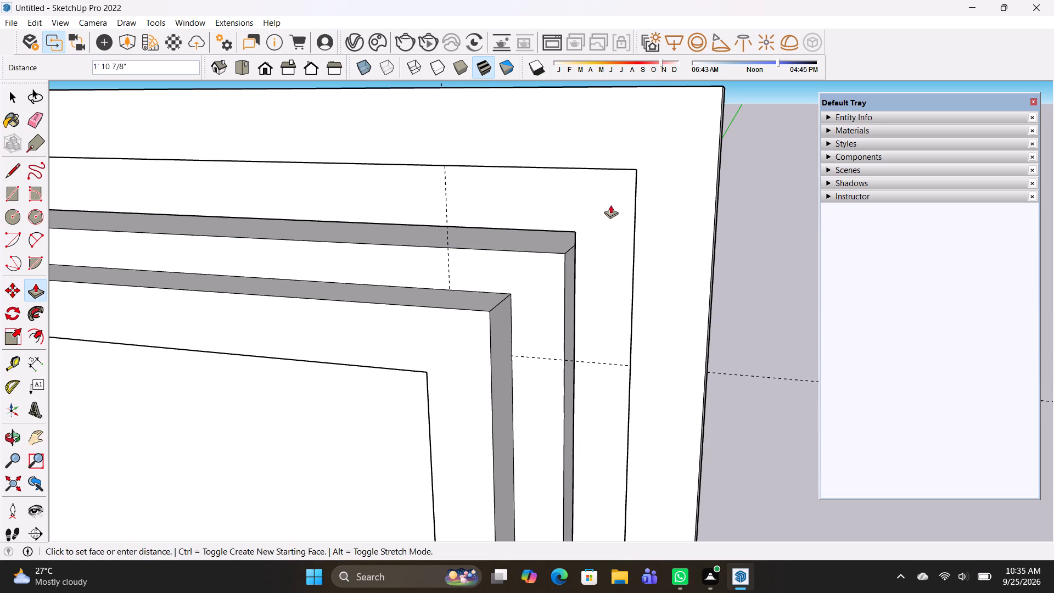
click(636, 175)
Push/Pull the outer side face of the raised strip's vertical leg 1 1/2" toward the outer frame to widen it.
scroll(599, 372, down, 12)
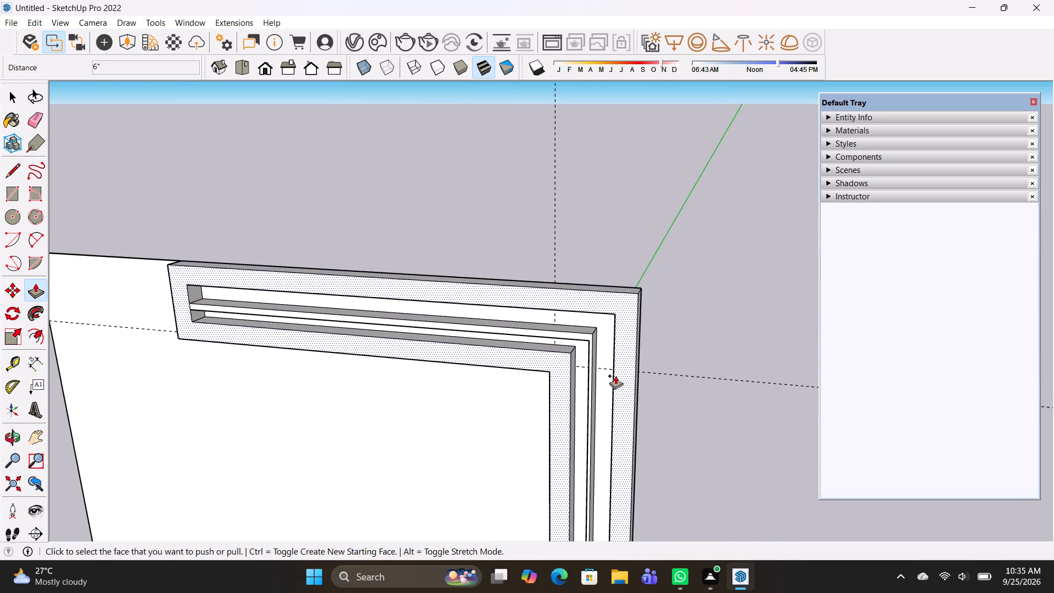
shift+middle_click(612, 377)
shift+middle_drag(616, 376, 654, 319)
shift+middle_drag(661, 315, 780, 249)
scroll(648, 275, down, 5)
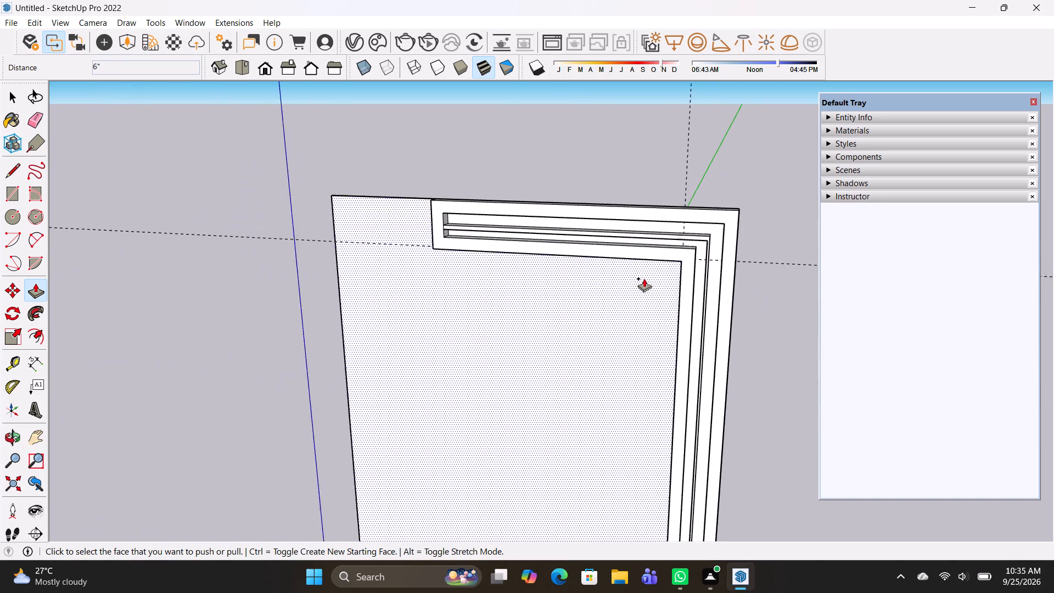
scroll(644, 278, down, 1)
middle_drag(700, 301, 576, 256)
scroll(727, 276, up, 6)
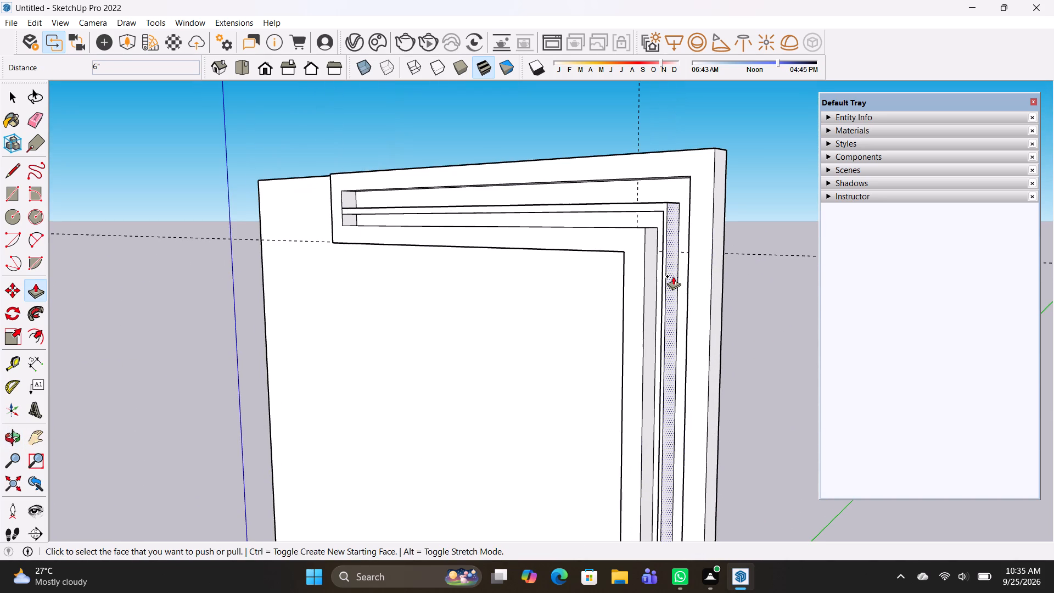
click(674, 276)
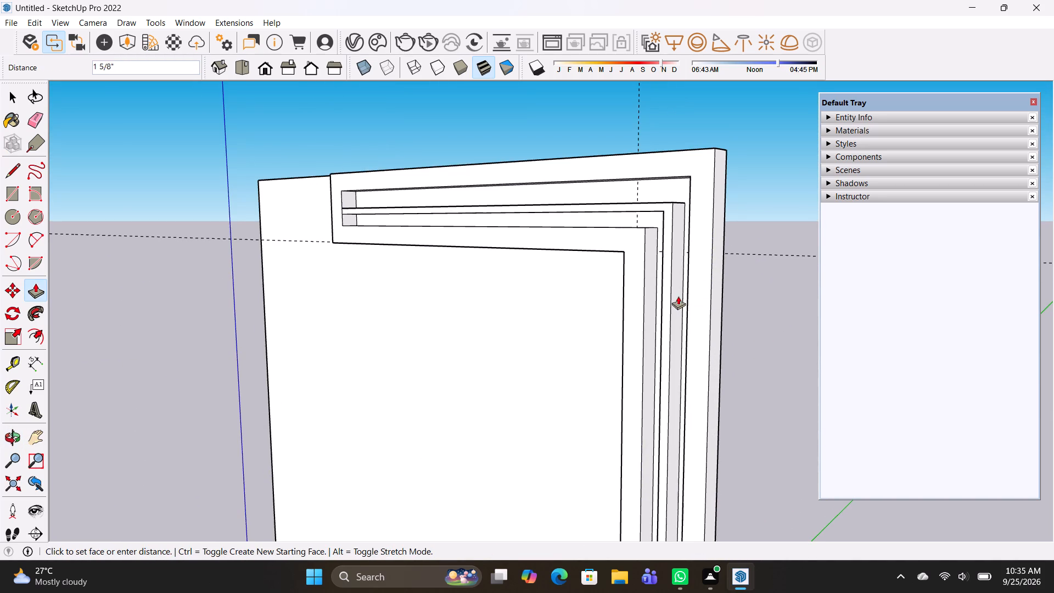
click(678, 296)
Erase the leftover horizontal band line segments crossing the inner recess of the border's vertical leg.
scroll(631, 302, down, 10)
shift+middle_drag(630, 306, 608, 123)
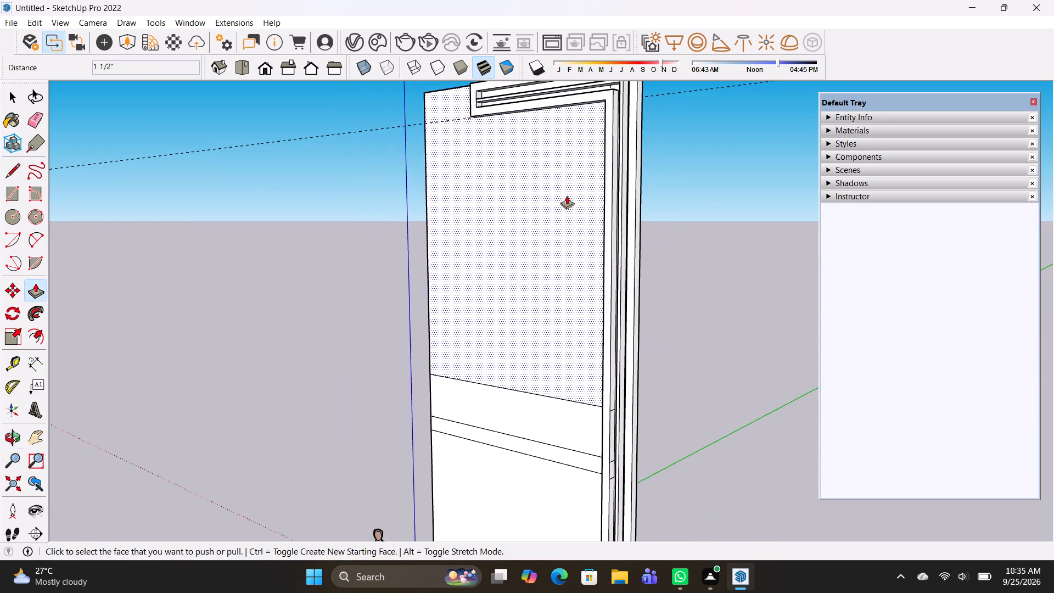
middle_drag(509, 289, 429, 260)
scroll(624, 482, up, 2)
key(e)
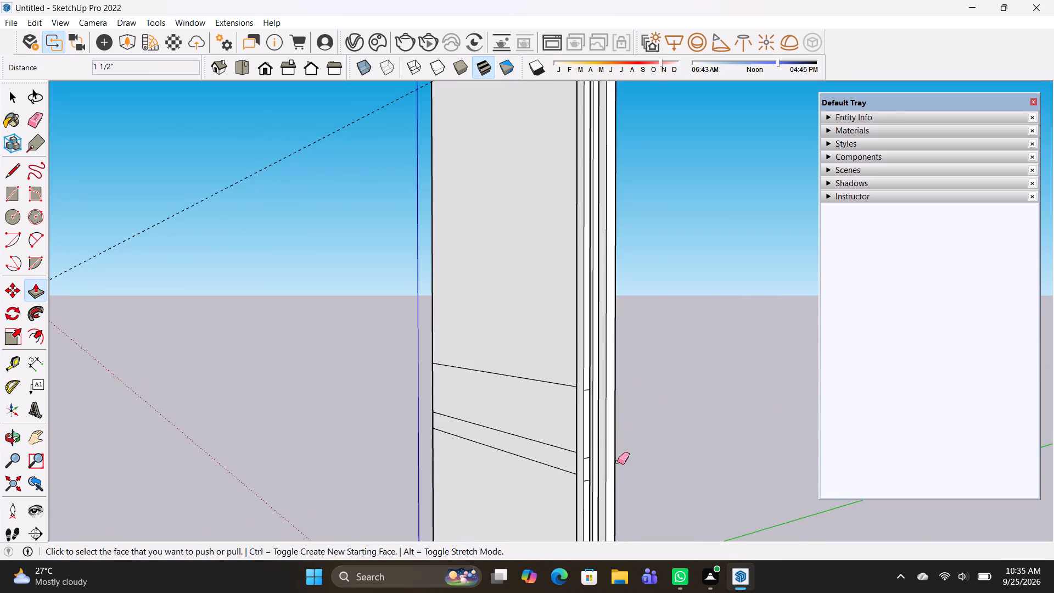
scroll(587, 428, up, 3)
scroll(575, 376, up, 7)
drag(595, 384, 596, 379)
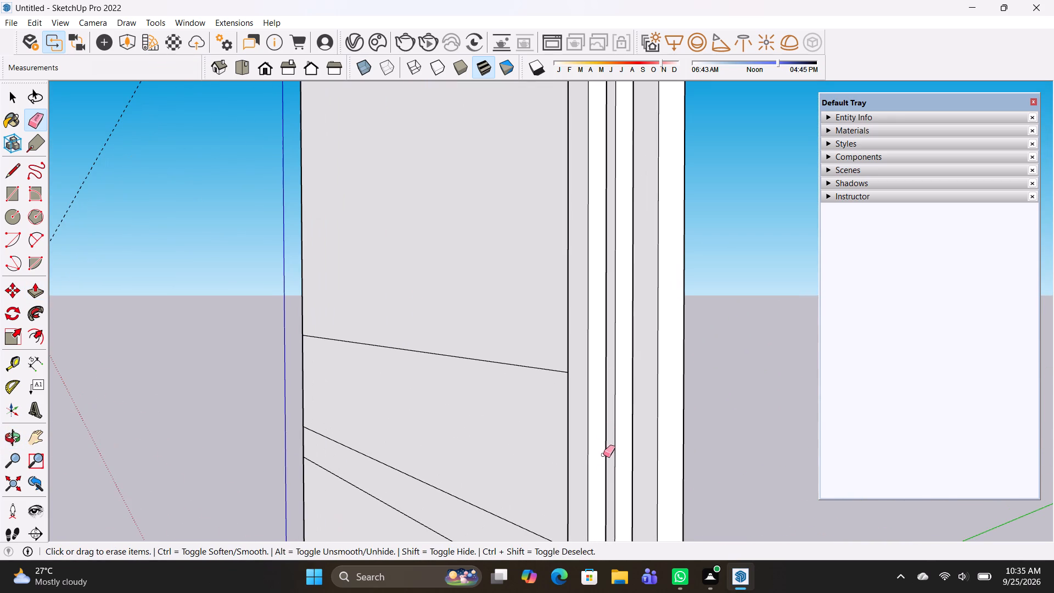
scroll(603, 461, down, 4)
middle_drag(602, 452, 579, 220)
middle_drag(579, 202, 575, 211)
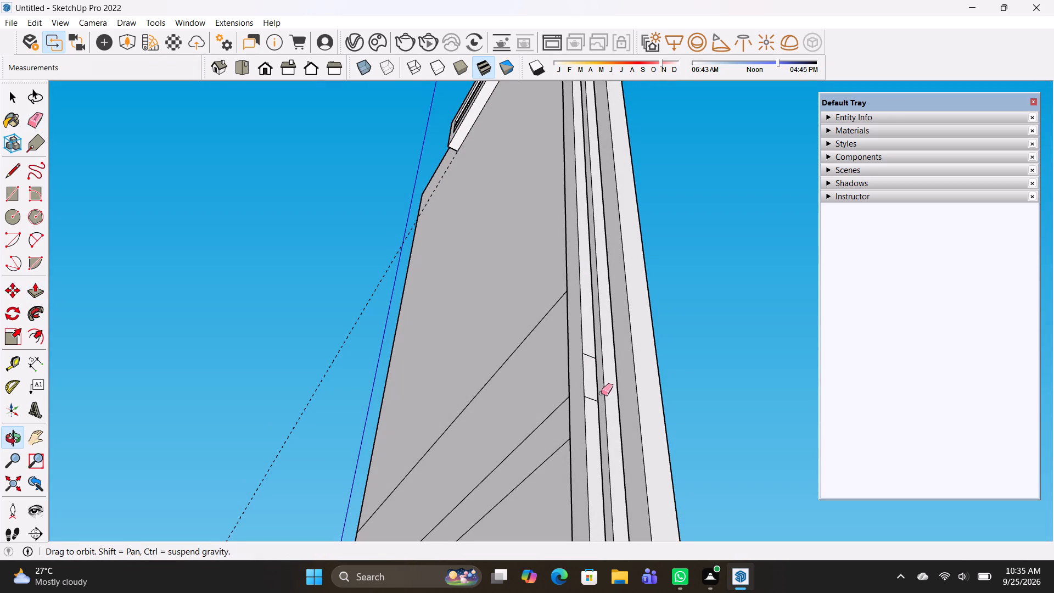
drag(593, 400, 591, 389)
click(591, 355)
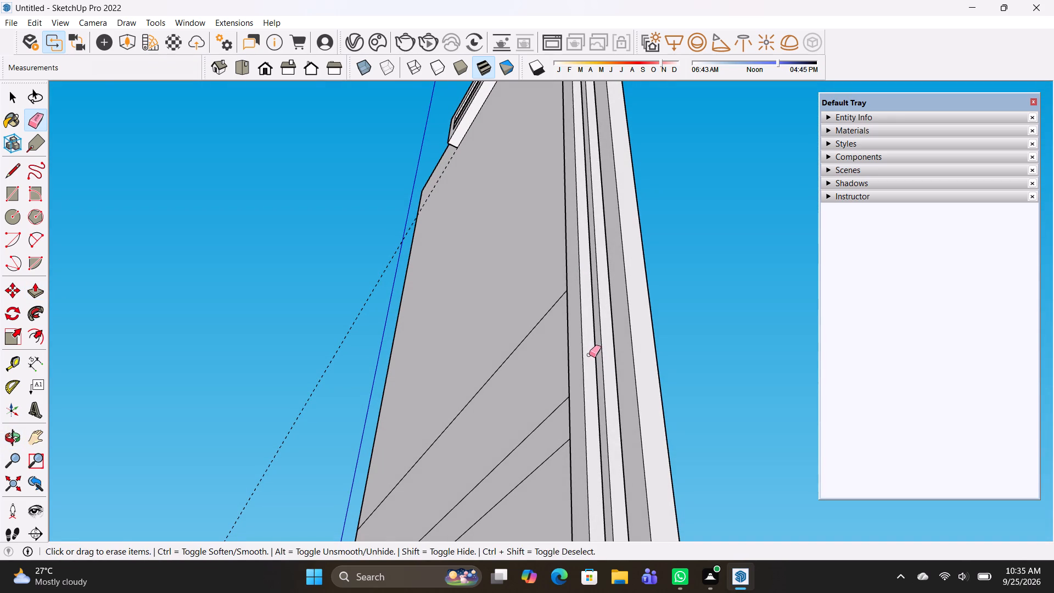
scroll(589, 350, down, 8)
shift+middle_drag(589, 339, 574, 165)
shift+middle_click(574, 165)
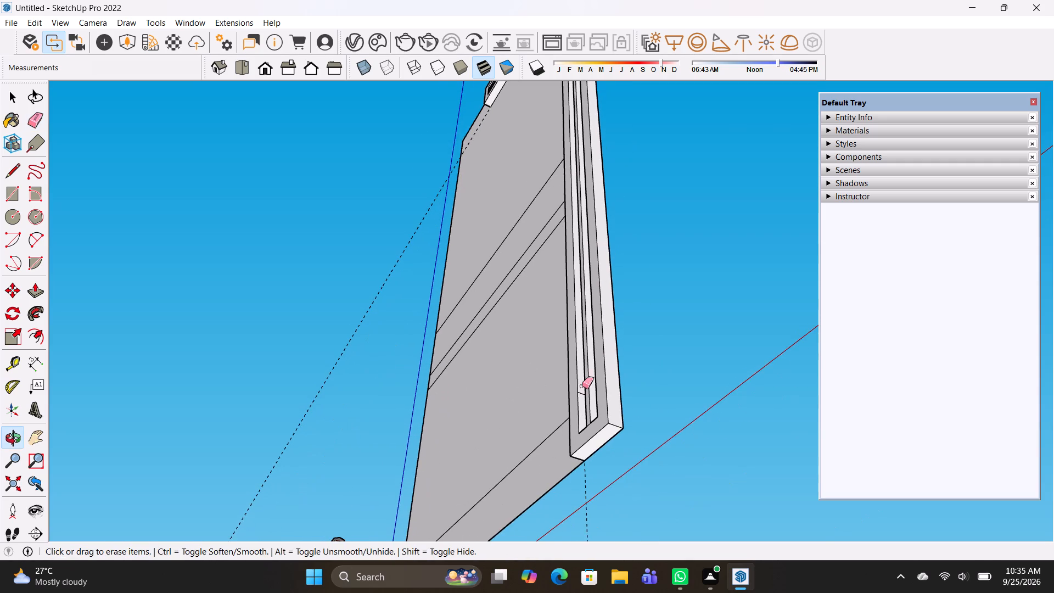
scroll(580, 419, up, 6)
drag(579, 385, 579, 371)
scroll(579, 367, down, 2)
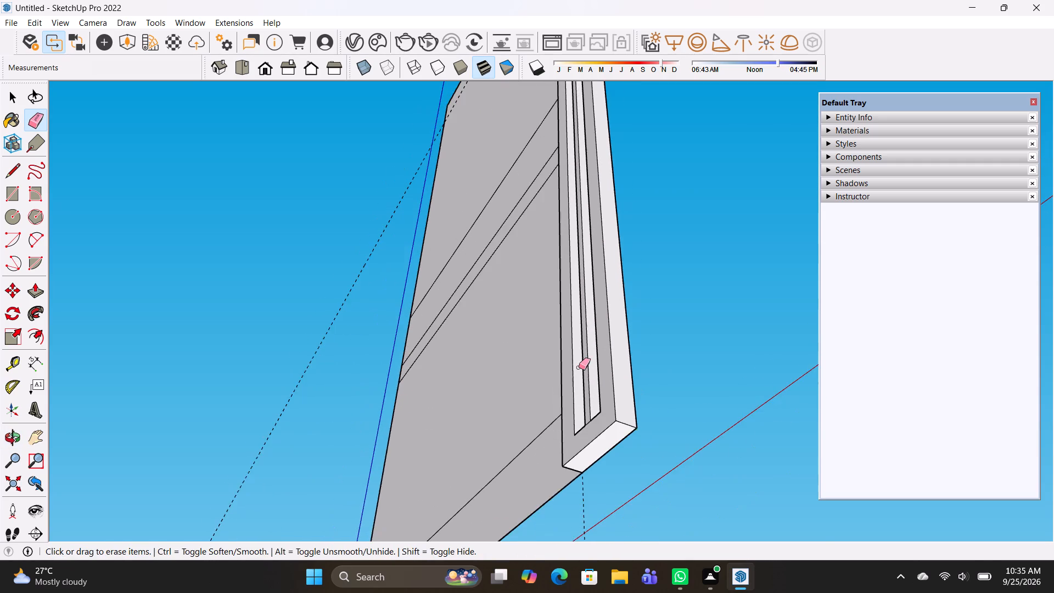
Erase the band line segments crossing the inner side face of the border's vertical leg.
scroll(579, 367, down, 4)
middle_drag(580, 368, 661, 592)
middle_drag(600, 284, 964, 495)
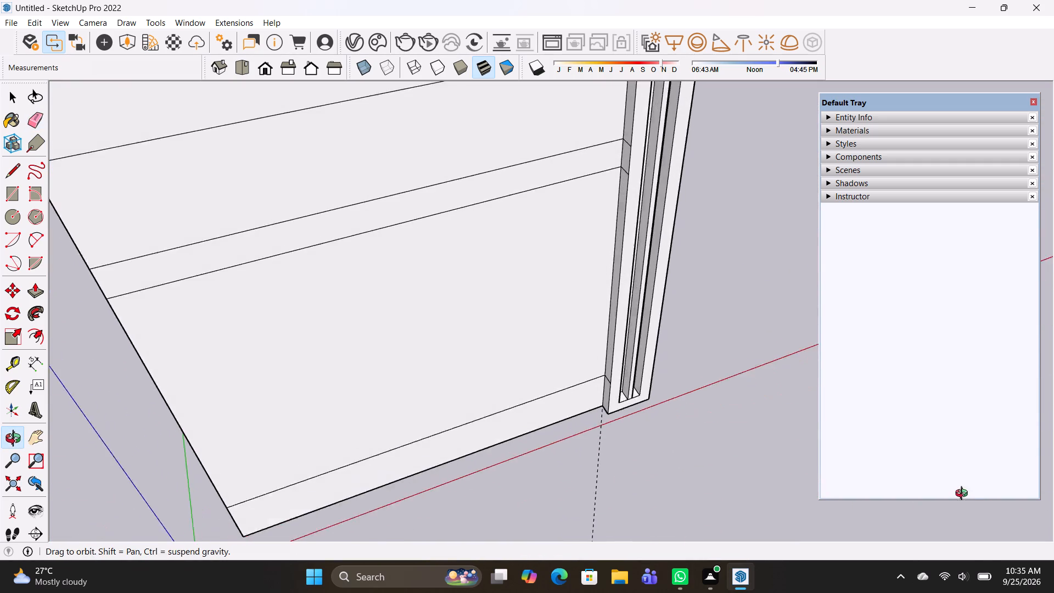
middle_drag(964, 495, 986, 470)
middle_drag(990, 467, 1018, 446)
scroll(623, 155, up, 4)
drag(623, 153, 623, 166)
drag(626, 114, 633, 102)
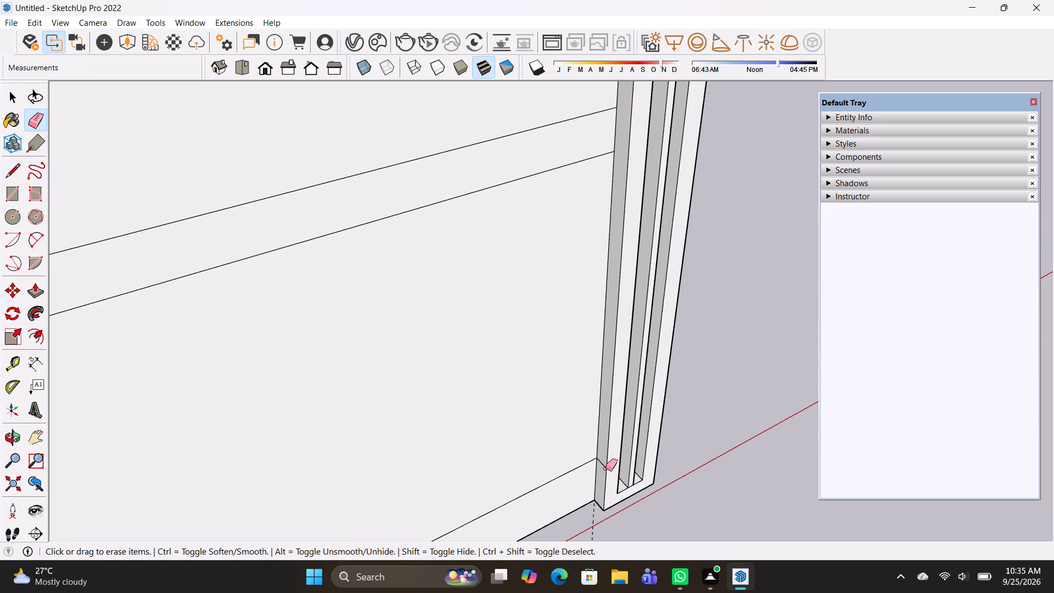
drag(606, 467, 600, 454)
scroll(602, 451, down, 7)
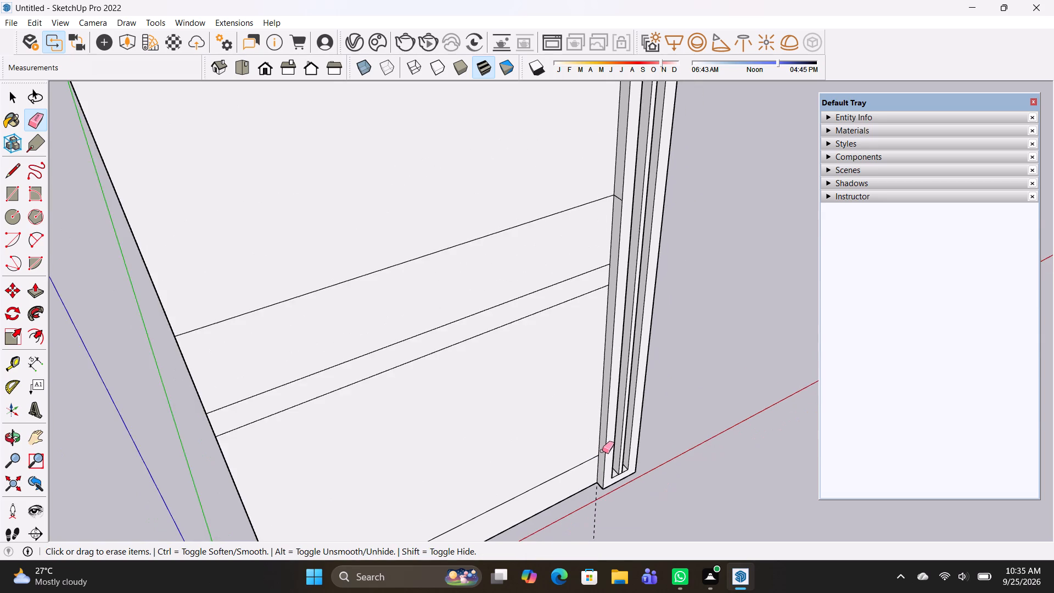
scroll(602, 451, down, 3)
scroll(595, 315, up, 11)
click(616, 312)
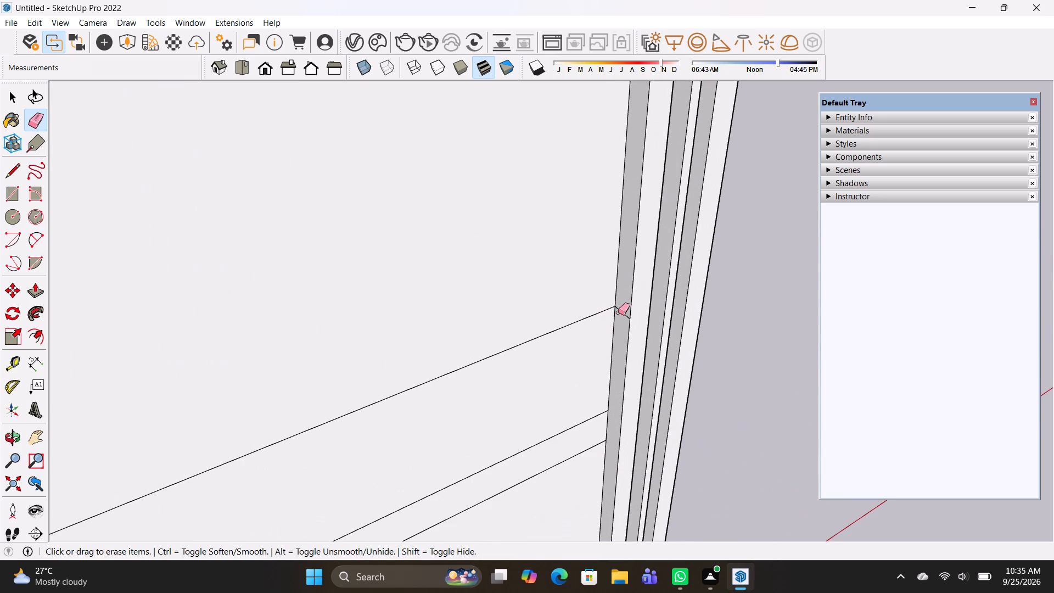
Erase the horizontal and vertical dashed guide lines running through the L-shaped border.
scroll(625, 301, down, 17)
scroll(654, 170, up, 4)
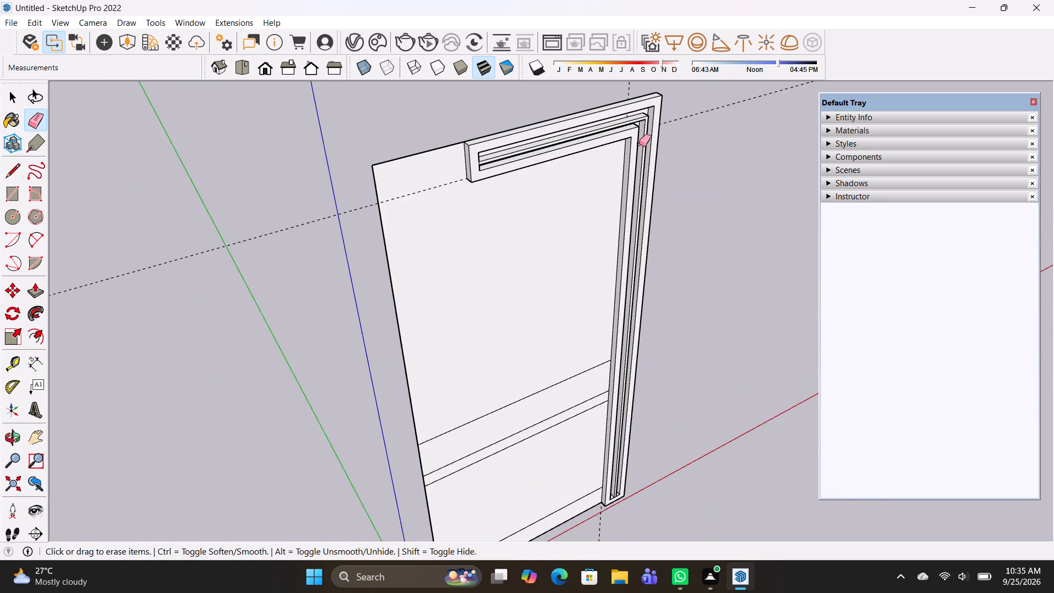
scroll(632, 66, up, 17)
middle_drag(658, 154, 560, 135)
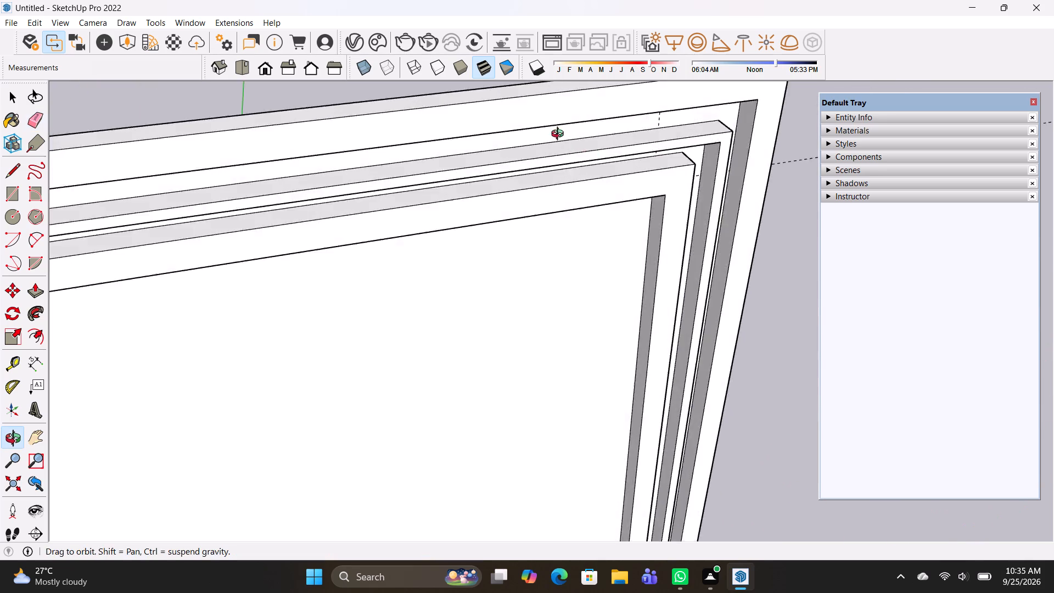
middle_drag(560, 135, 457, 0)
key(e)
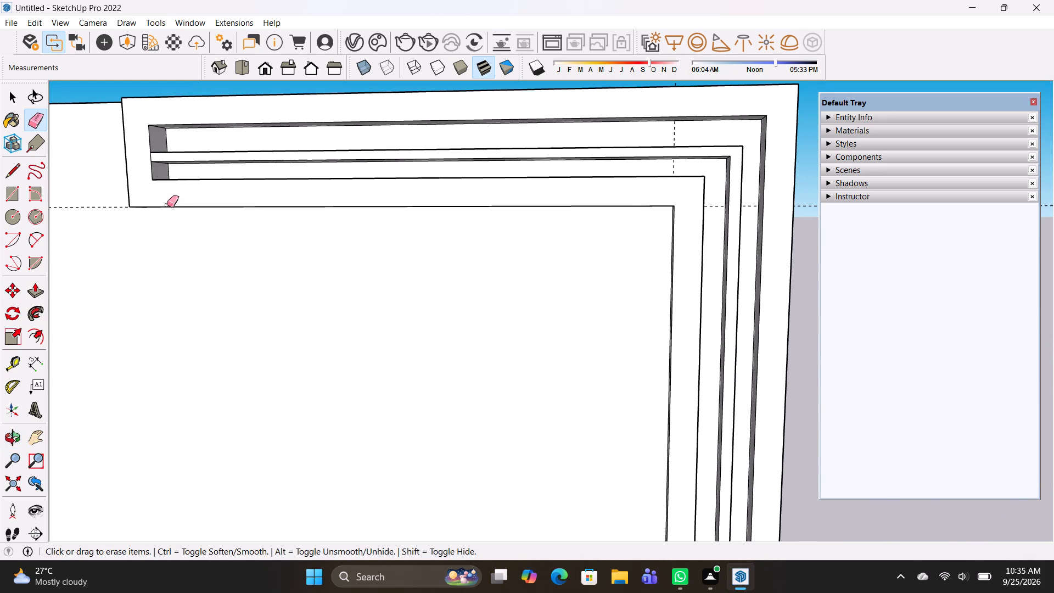
drag(108, 199, 101, 230)
scroll(159, 260, down, 8)
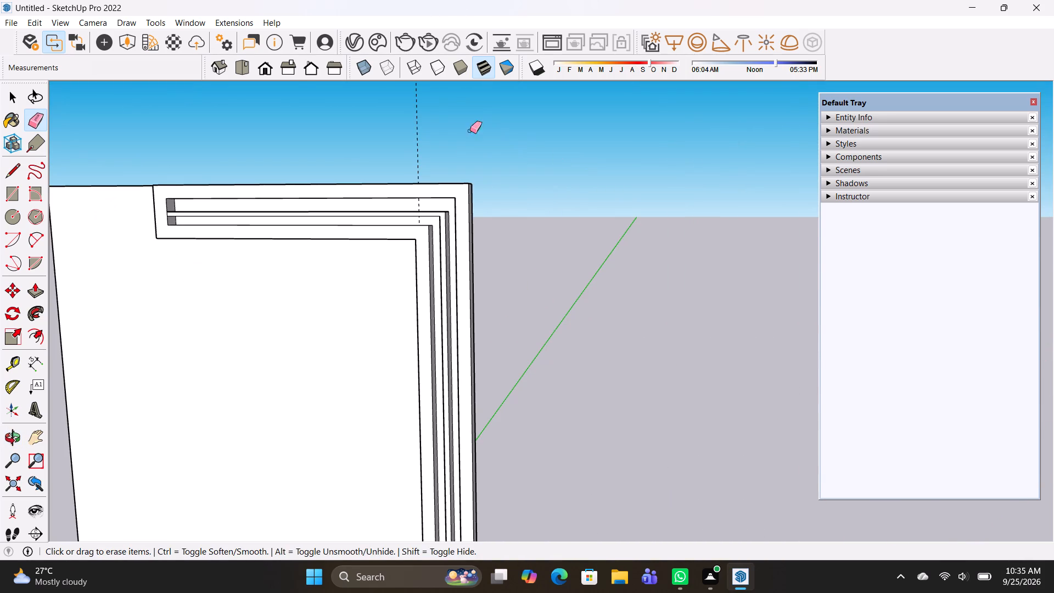
drag(455, 127, 402, 114)
drag(421, 126, 416, 126)
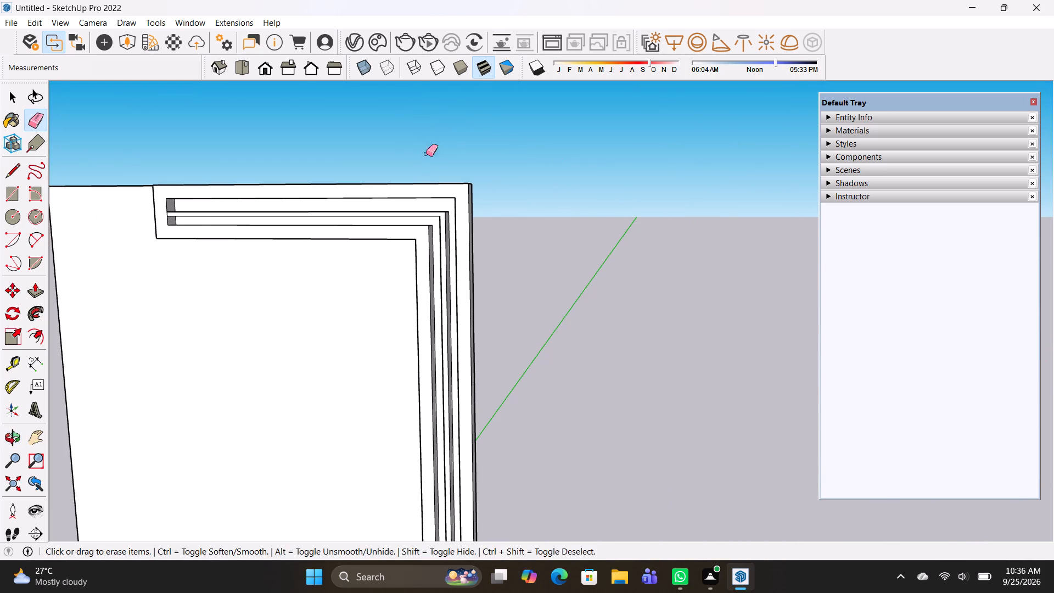
Place a vertical guide on the facade parallel to the border's inner edge, and a second guide 1' from it toward the border.
scroll(429, 176, down, 6)
shift+middle_drag(462, 271, 585, 136)
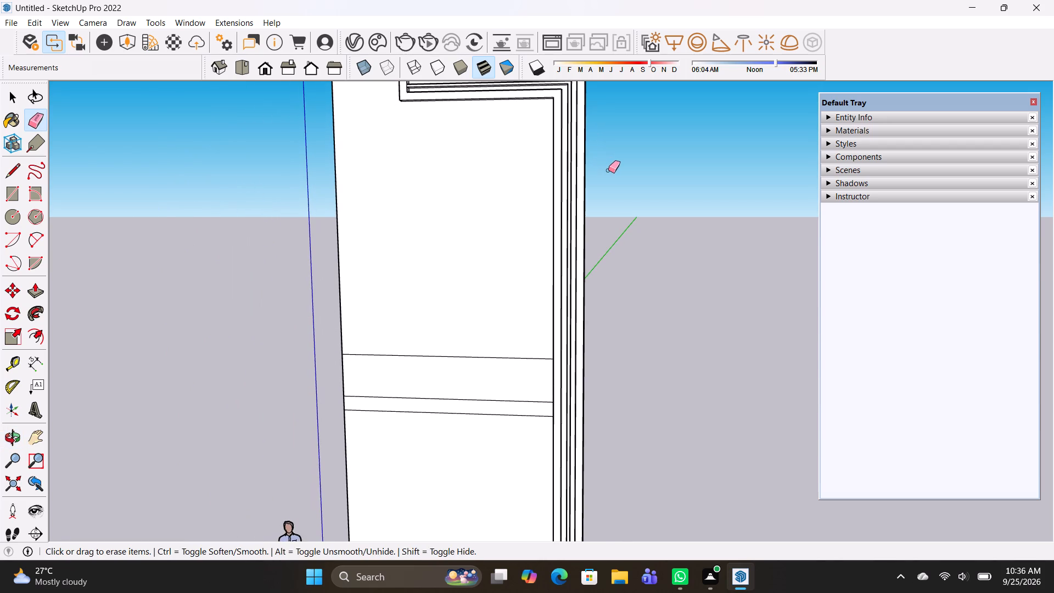
key(t)
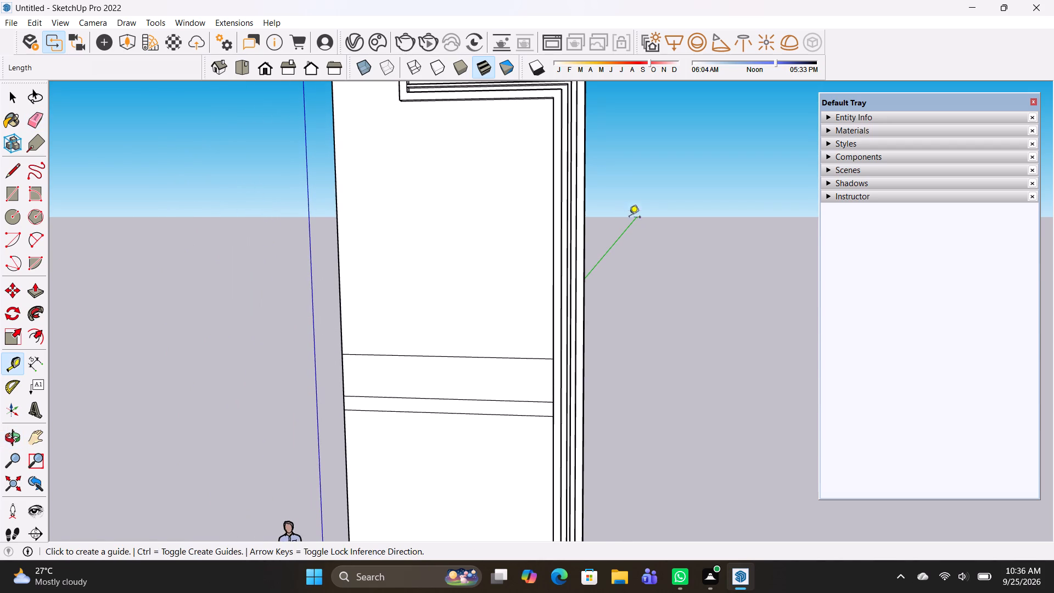
click(553, 267)
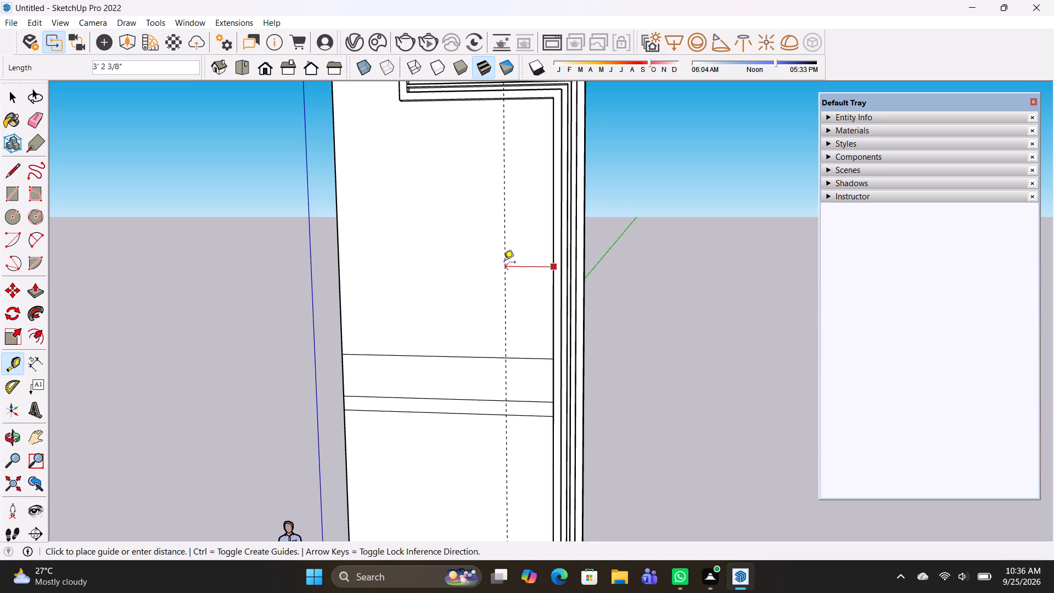
click(476, 257)
click(475, 259)
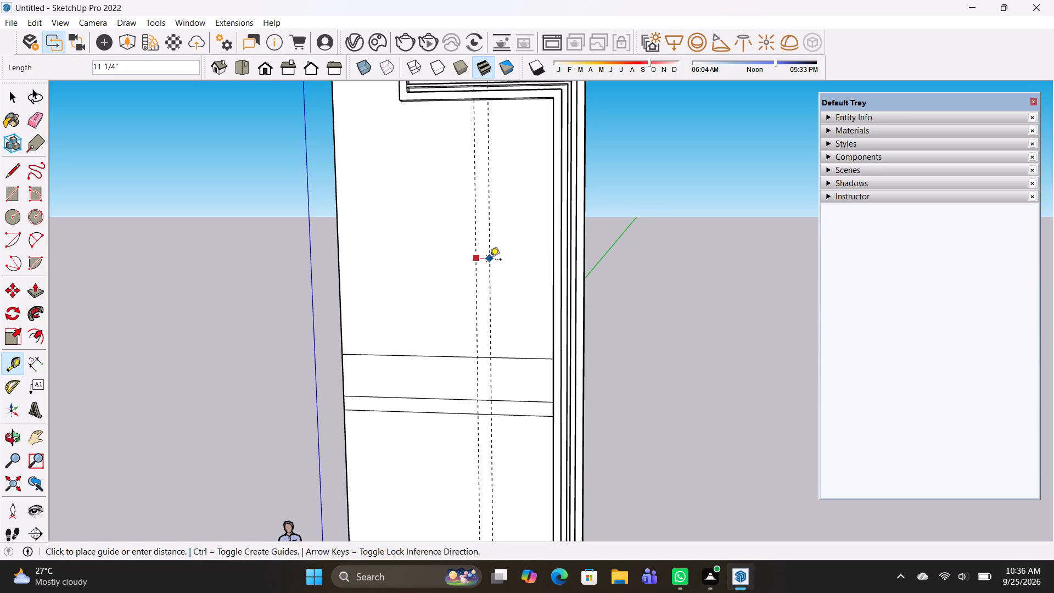
key(1)
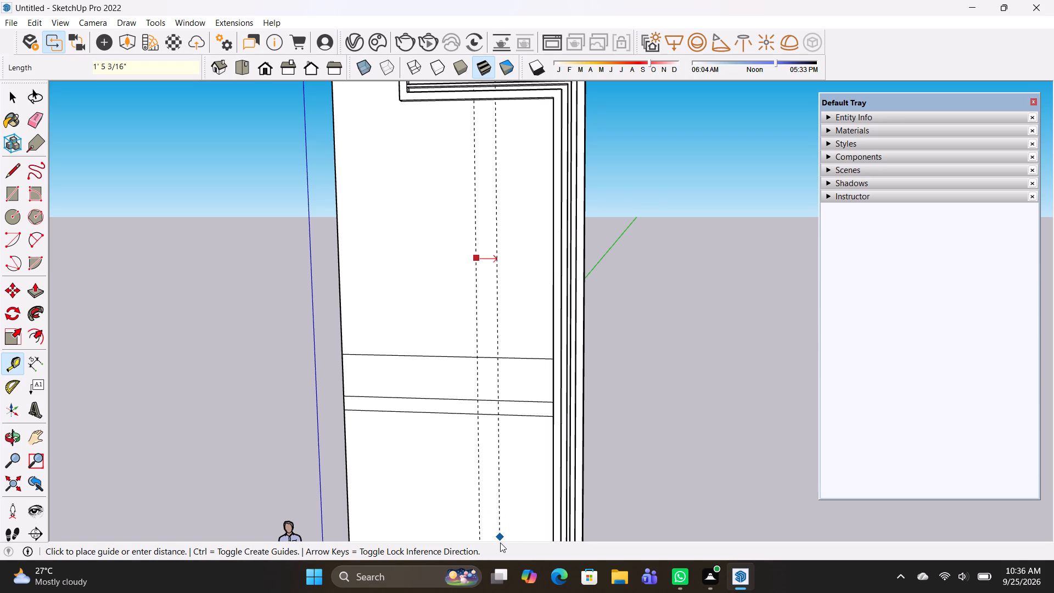
text(1')
key(Return)
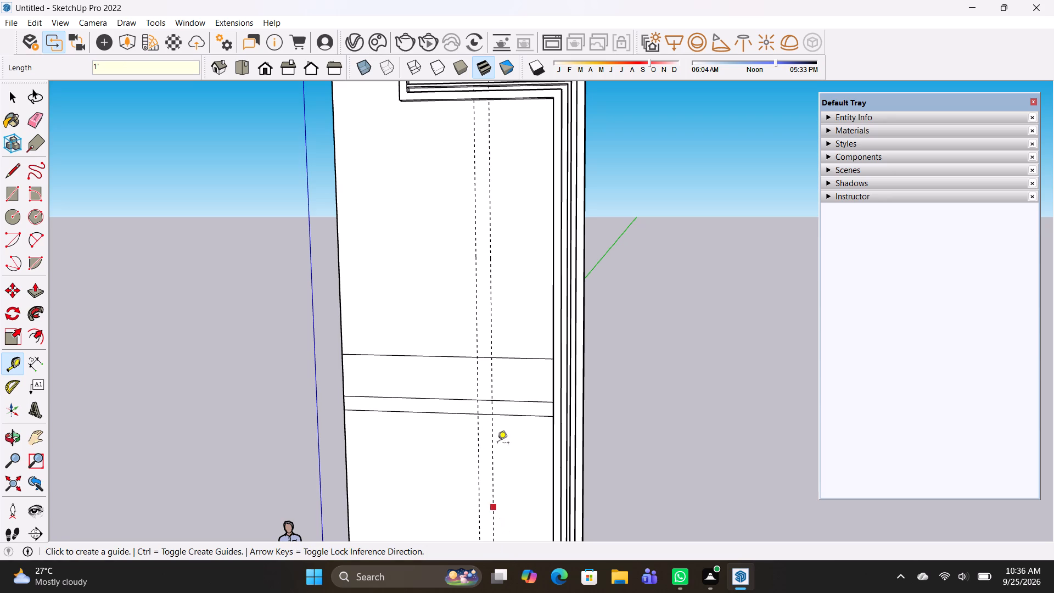
Draw a tall rectangle between the two vertical guides, from the underside of the border's upper leg down to the facade's base.
key(r)
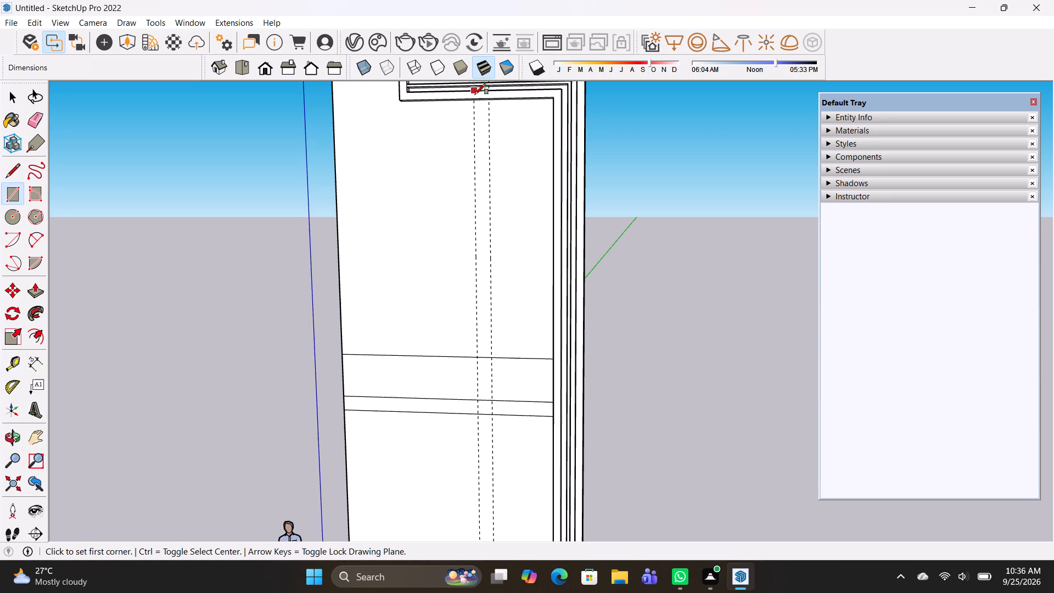
scroll(474, 100, up, 16)
click(474, 98)
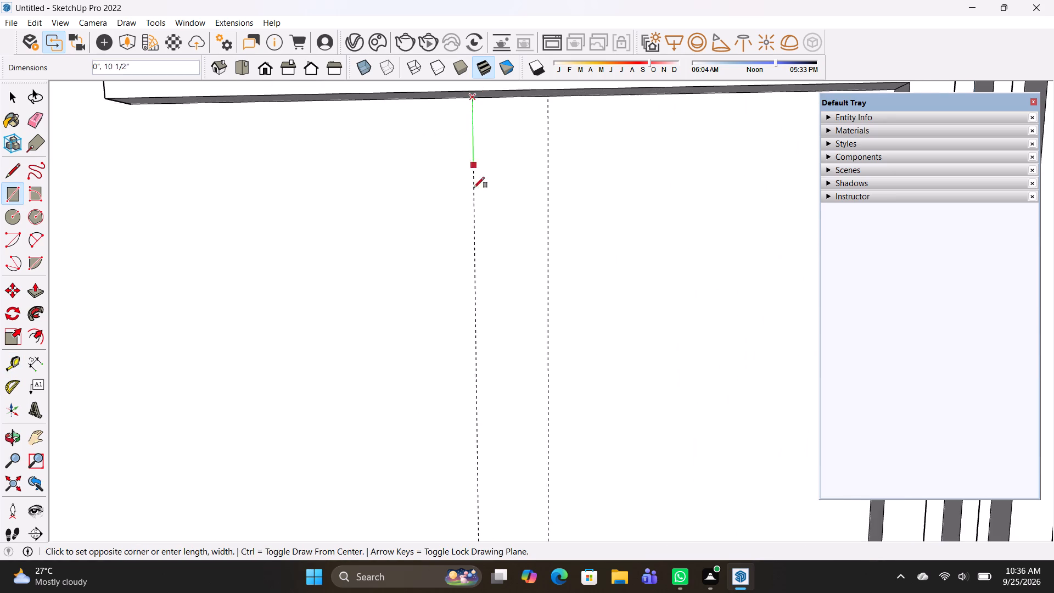
scroll(518, 415, down, 11)
shift+middle_drag(517, 441, 535, 350)
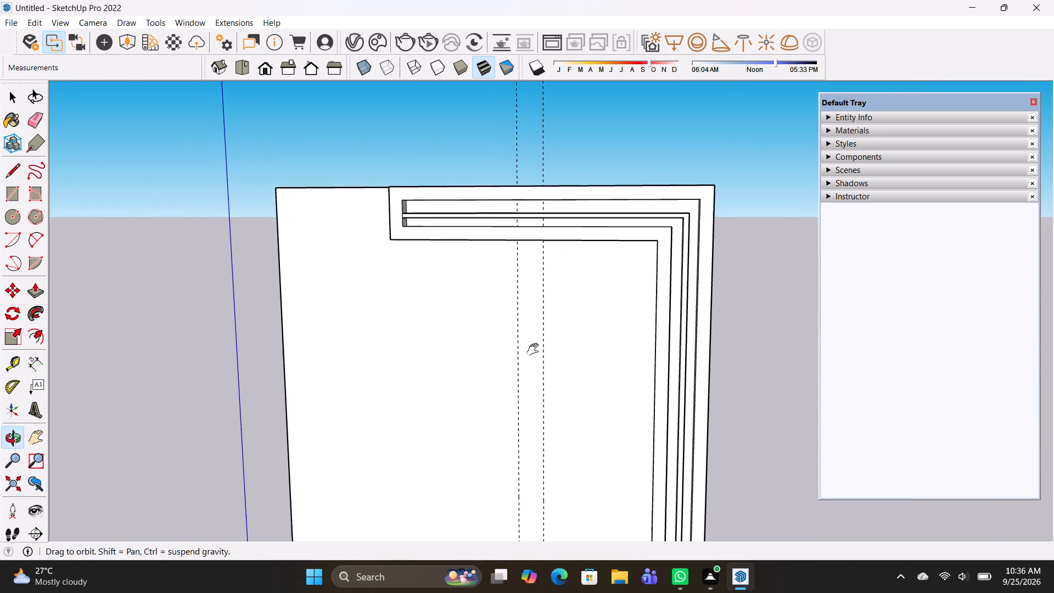
shift+middle_drag(535, 350, 525, 152)
scroll(555, 528, down, 1)
middle_drag(555, 528, 555, 482)
shift+middle_drag(554, 400, 535, 300)
scroll(512, 490, down, 6)
shift+middle_drag(519, 508, 523, 279)
shift+middle_click(523, 277)
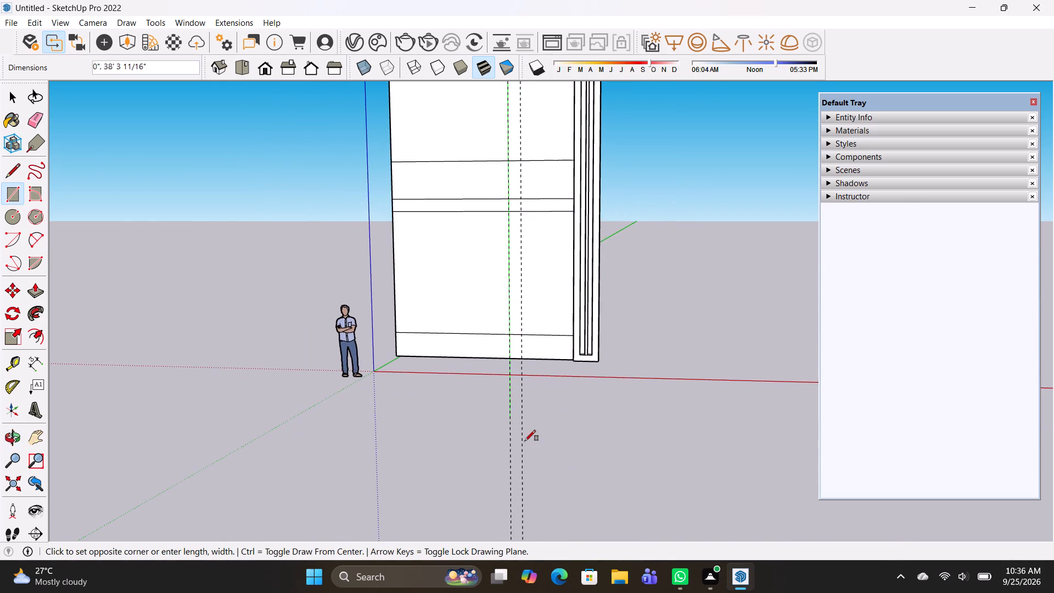
shift+middle_drag(522, 495, 525, 469)
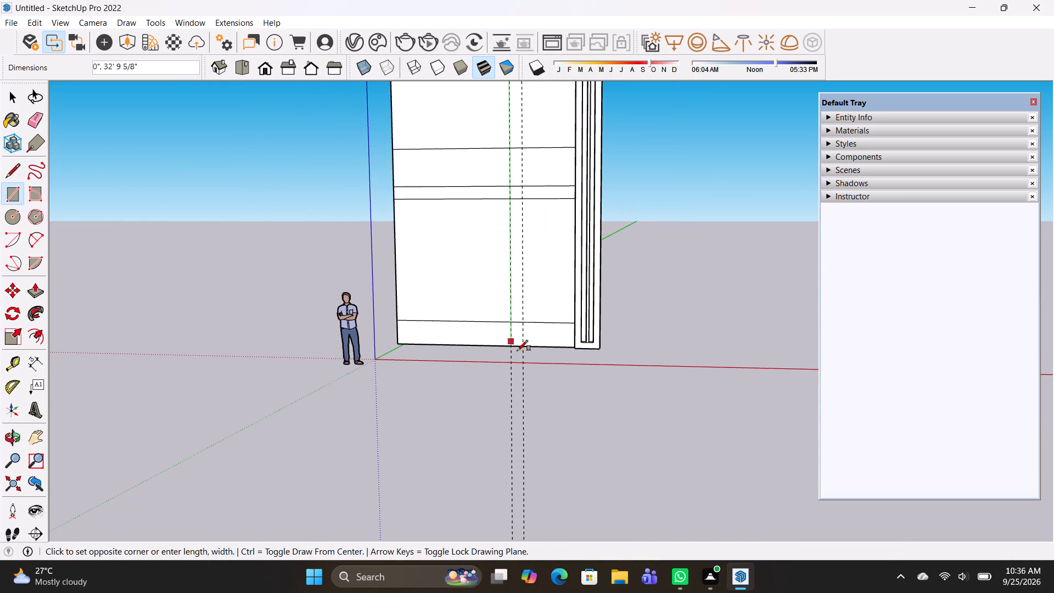
click(523, 346)
key(space)
Erase the two vertical guides running along the new strip.
text(e)
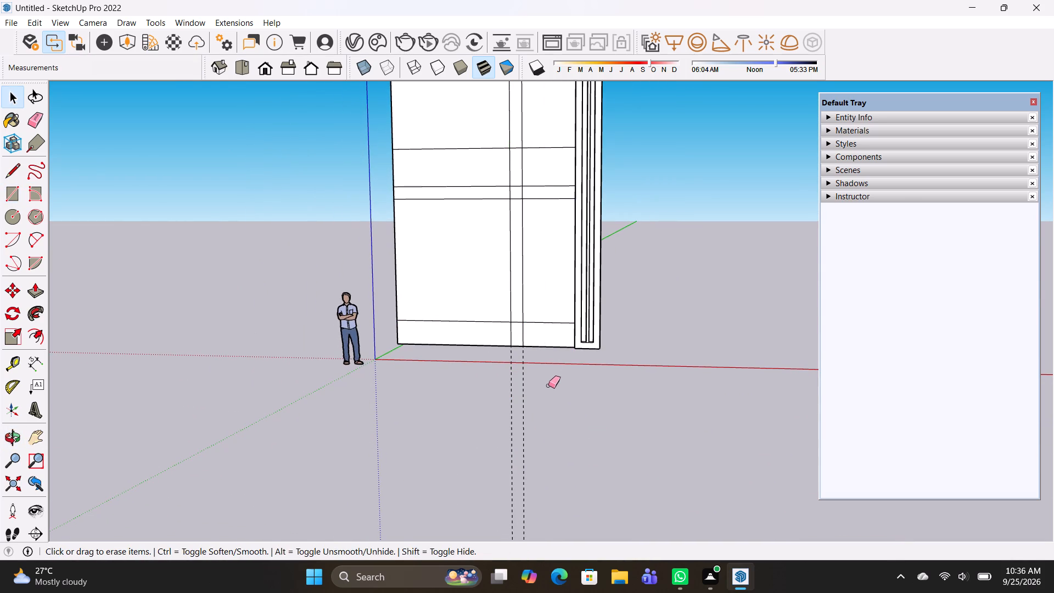
drag(540, 394, 481, 382)
Erase the horizontal band line segments crossing the inside of the 1' vertical strip.
click(517, 322)
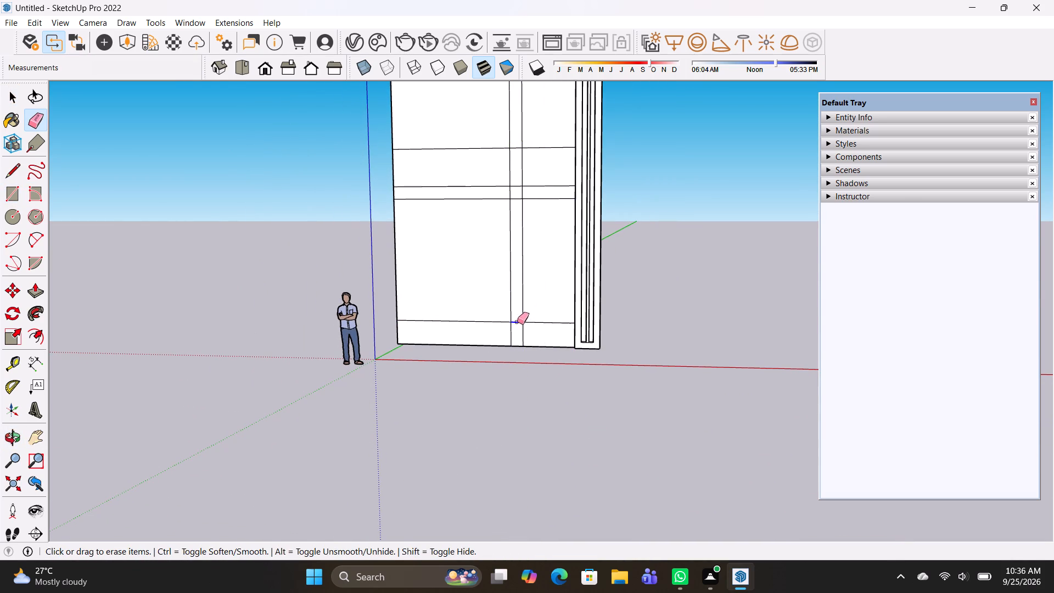
drag(517, 197, 517, 174)
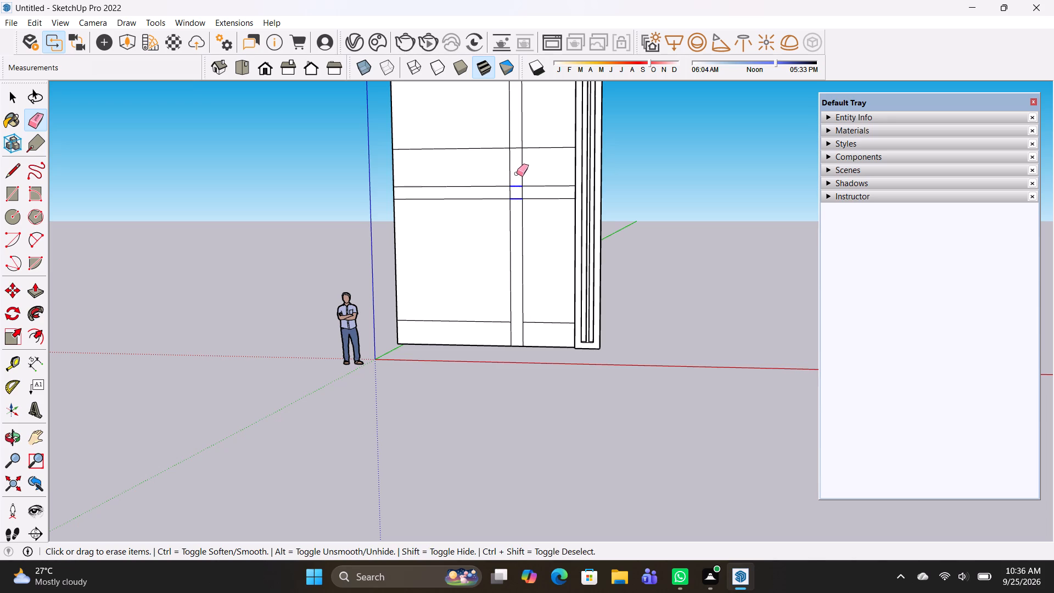
drag(517, 174, 517, 142)
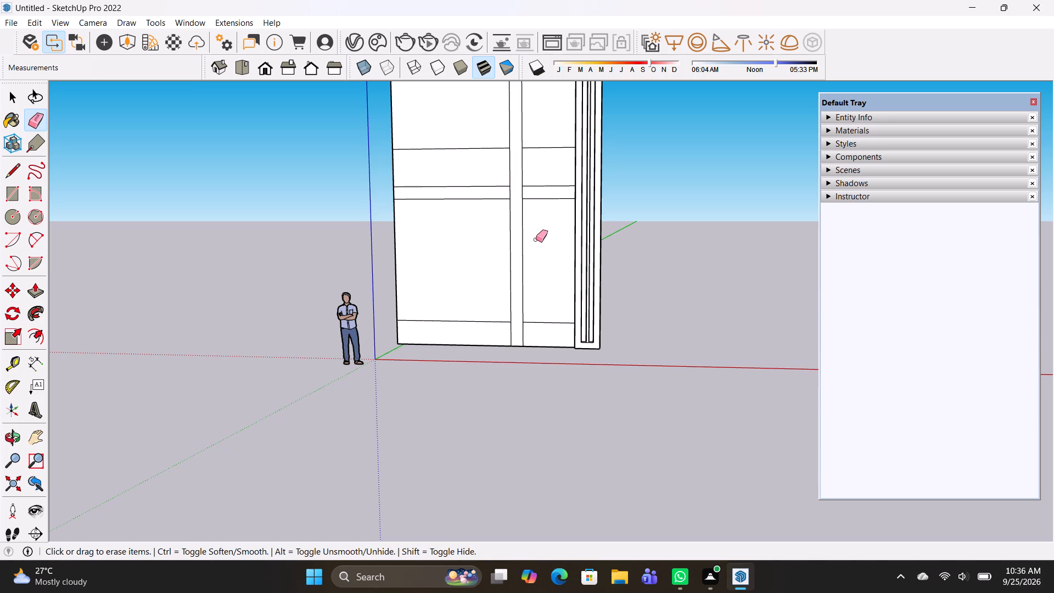
Erase the horizontal band line segments between the vertical strip and the border's vertical leg.
drag(557, 221, 555, 129)
scroll(478, 282, down, 7)
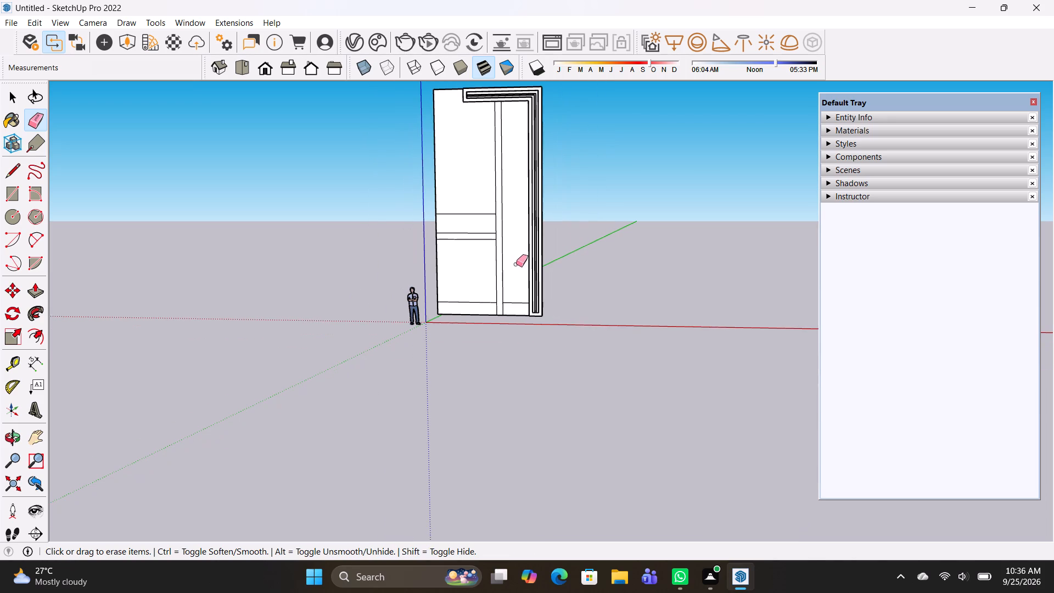
shift+middle_drag(516, 264, 535, 347)
scroll(537, 409, up, 2)
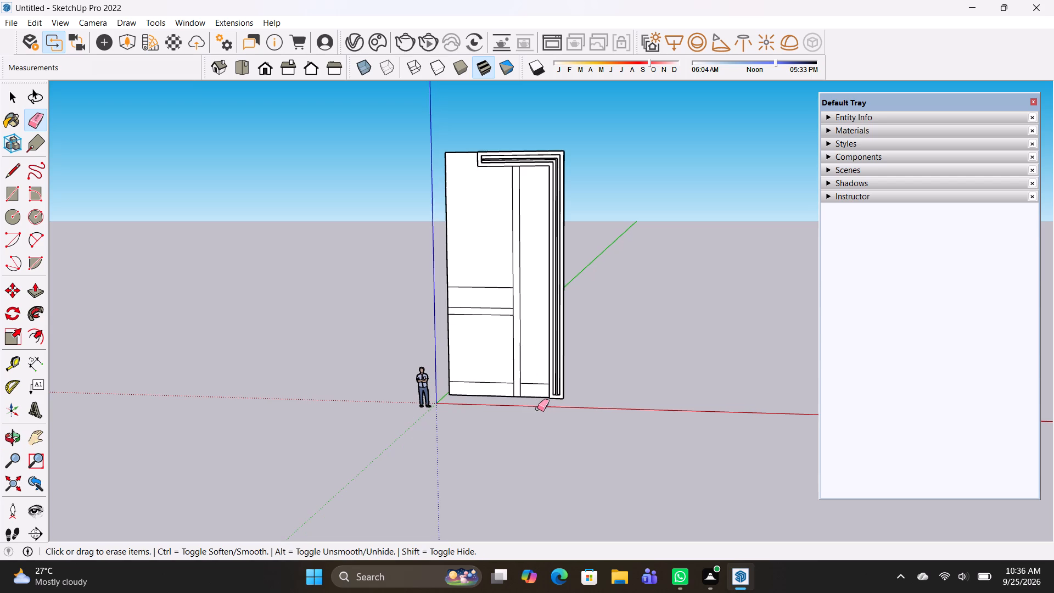
drag(543, 388, 540, 356)
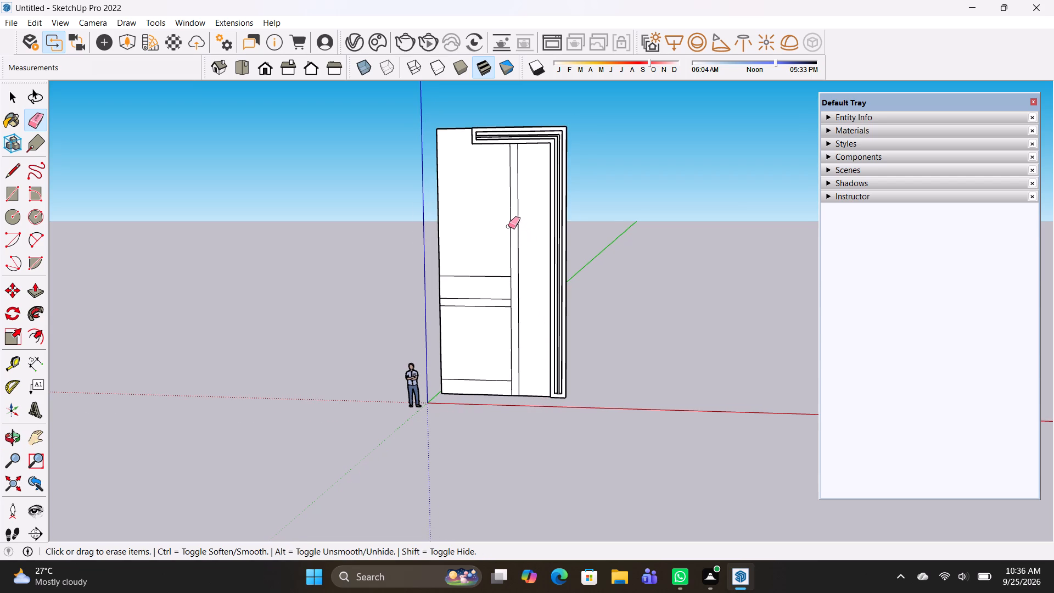
Draw a horizontal rectangle about 1' by 10' 7 11/16" below the border, from the strip's border-side edge to the facade's opposite vertical edge.
scroll(508, 225, up, 1)
scroll(511, 148, up, 2)
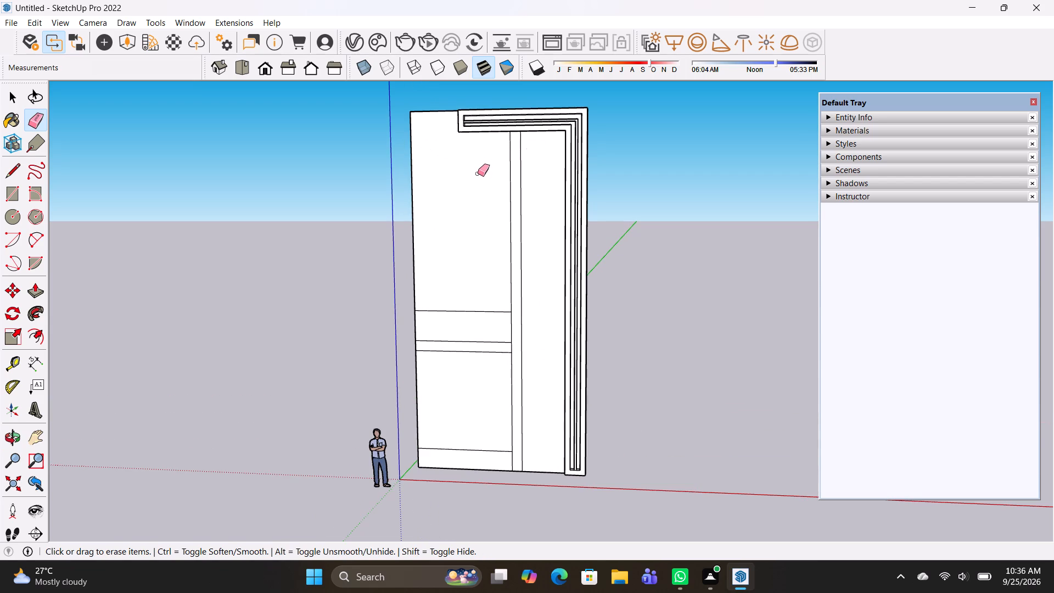
key(l)
key(r)
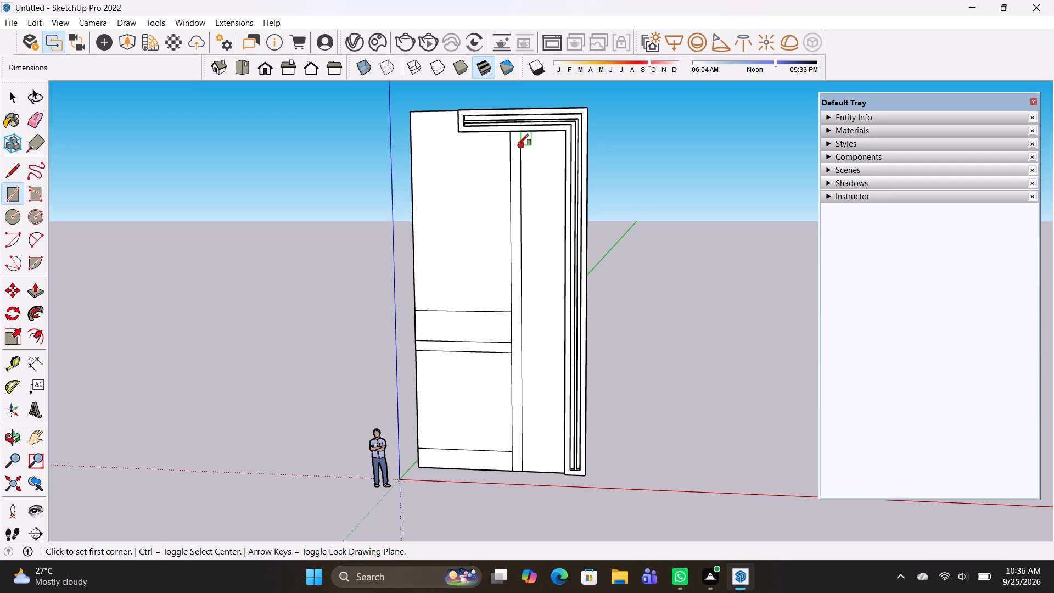
click(517, 141)
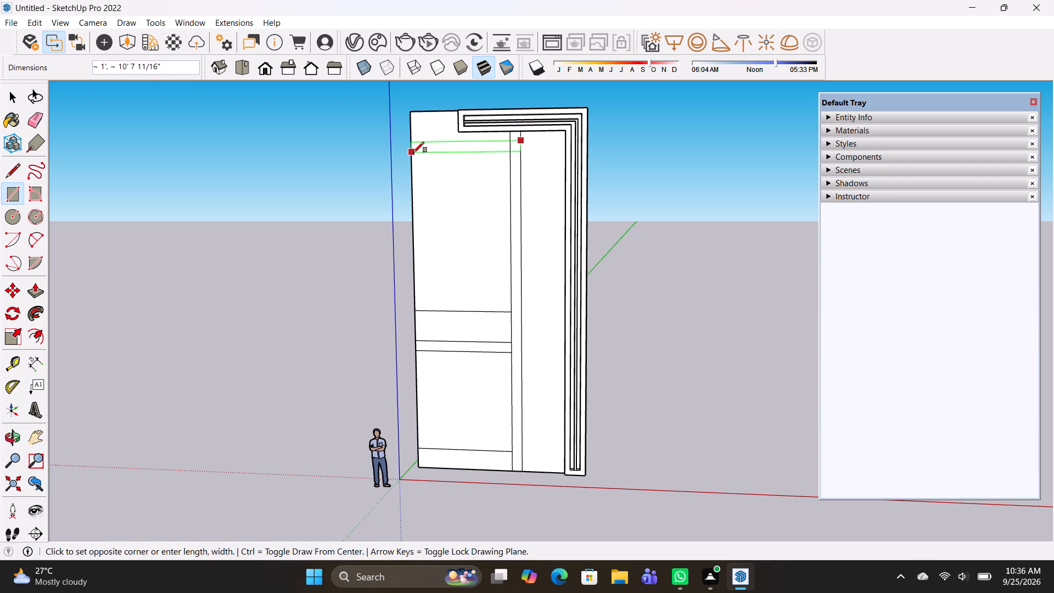
click(414, 153)
Erase the strip stubs above the horizontal rectangle and the overlapping corner lines to merge both strips into one L-shaped outline.
scroll(444, 170, up, 2)
key(e)
scroll(522, 117, up, 4)
drag(524, 129, 548, 130)
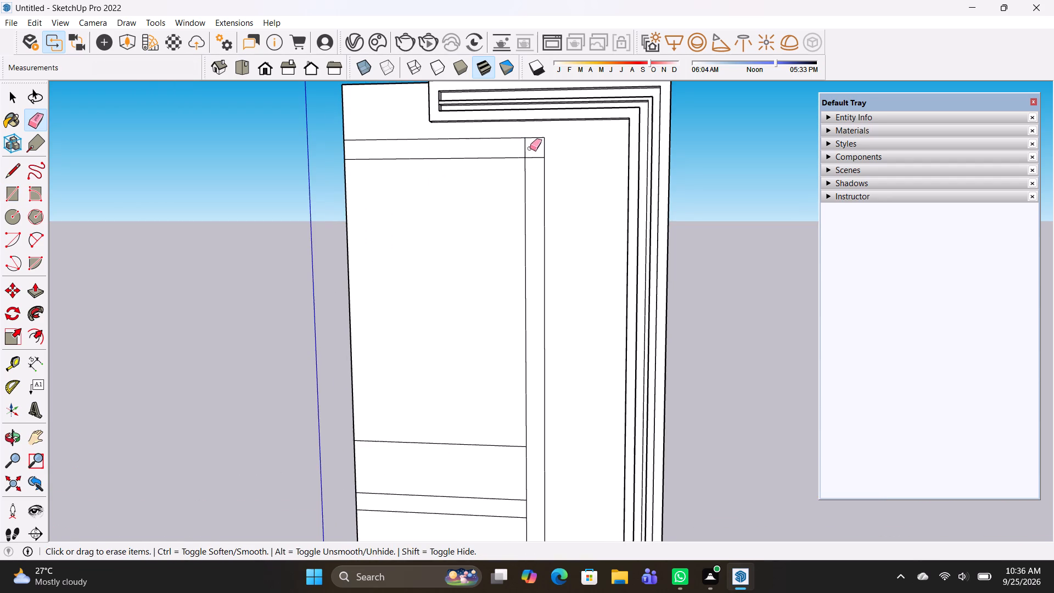
drag(530, 148, 522, 148)
drag(529, 149, 532, 170)
Copy the facade's outer vertical edge segment between the horizontal strip and the upper band 1' 6" outward from the facade.
key(t)
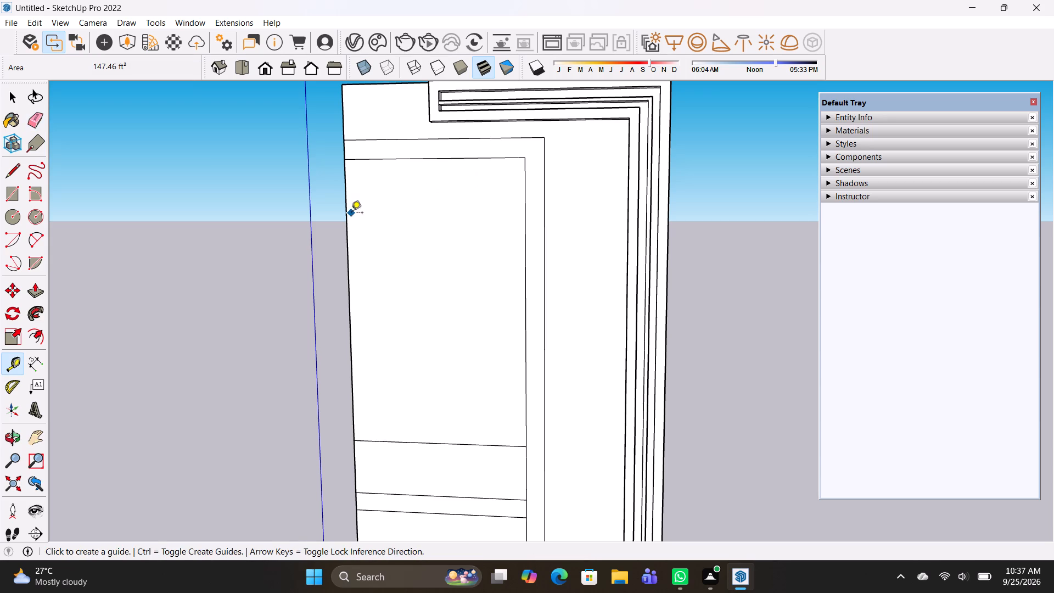
key(space)
click(346, 223)
key(m)
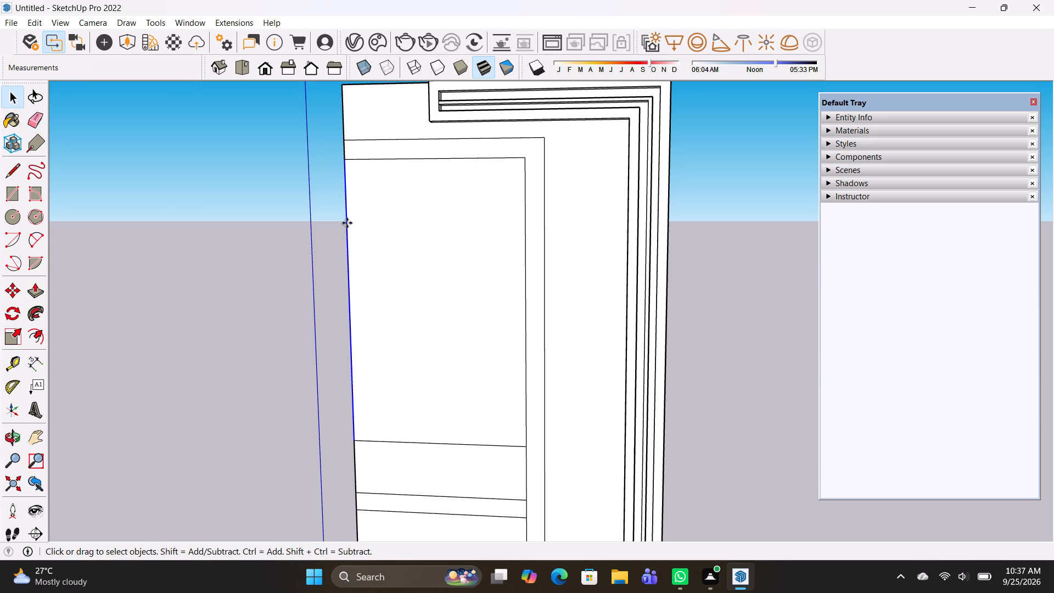
click(343, 235)
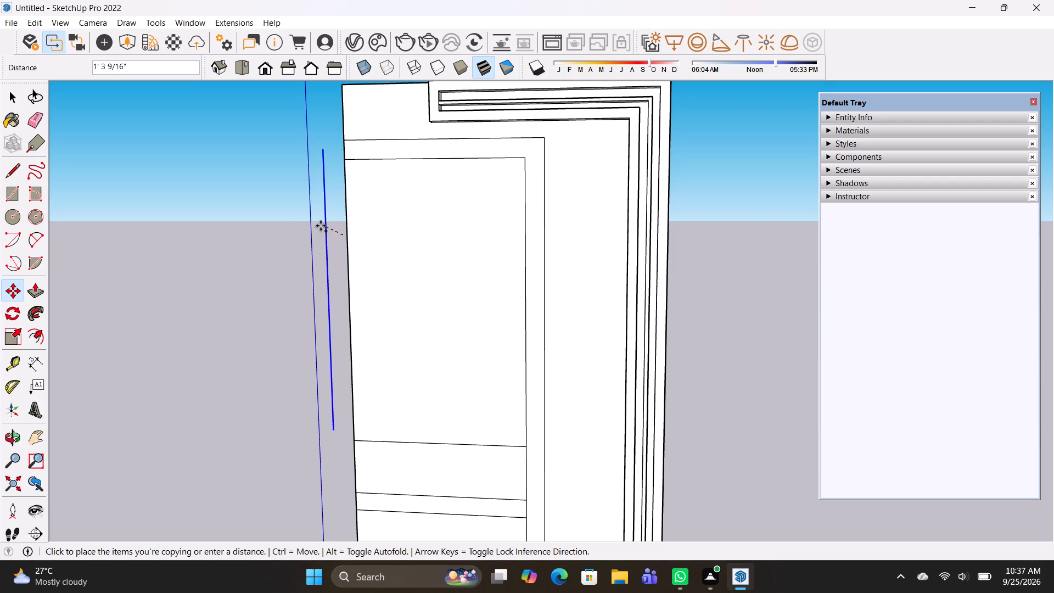
click(316, 233)
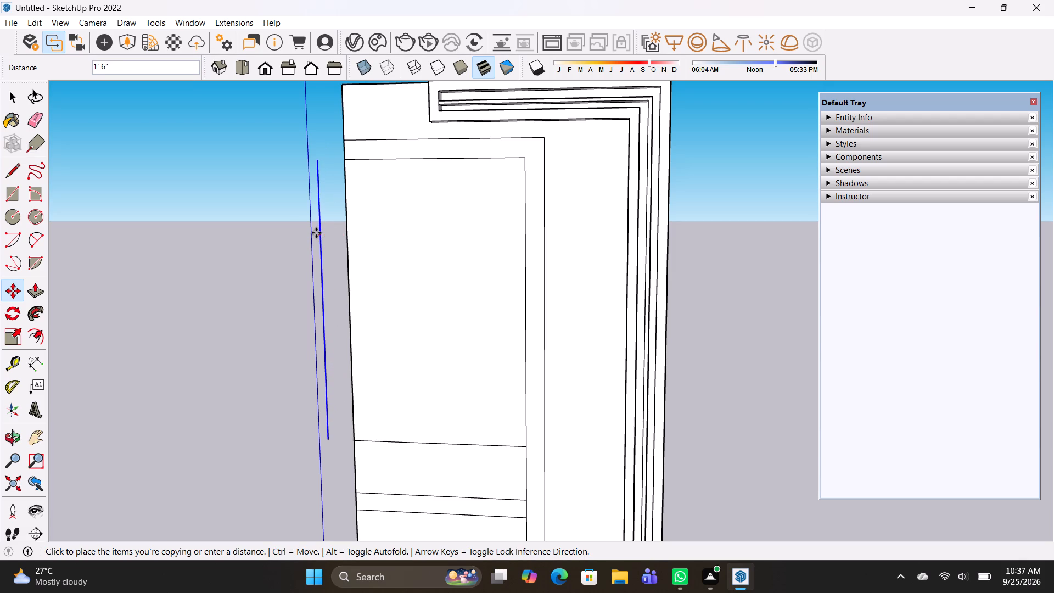
Draw a horizontal line along the red axis from the facade's top outer corner outward past the copied edge.
scroll(384, 242, down, 4)
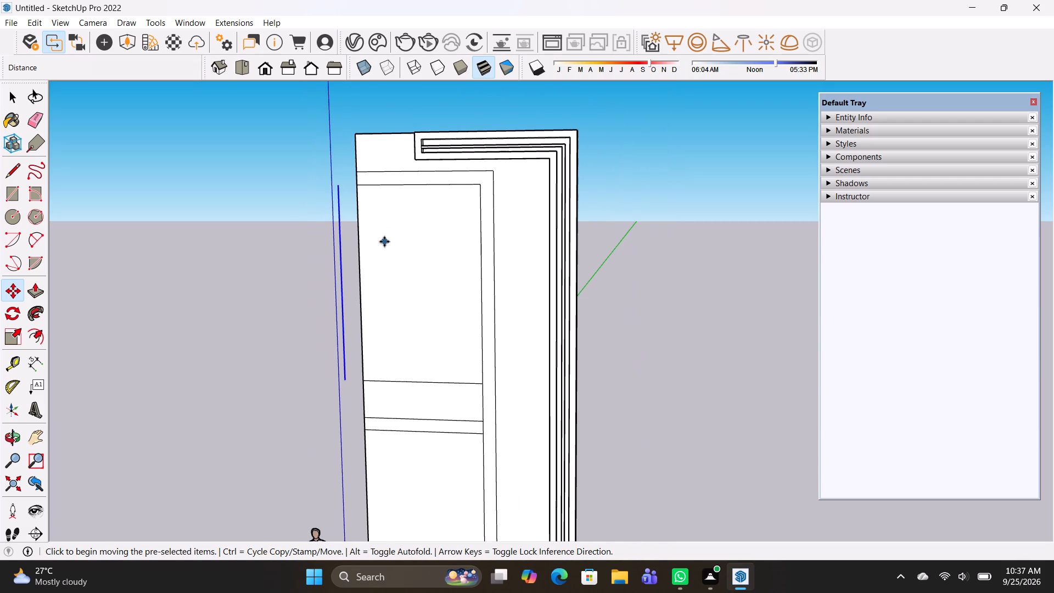
key(l)
click(355, 130)
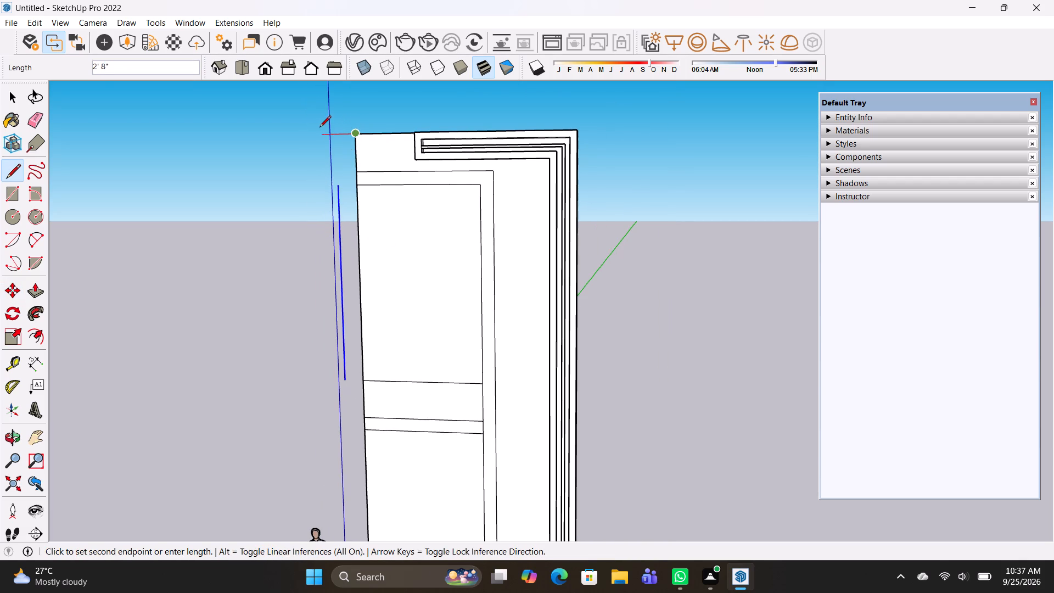
click(312, 127)
key(space)
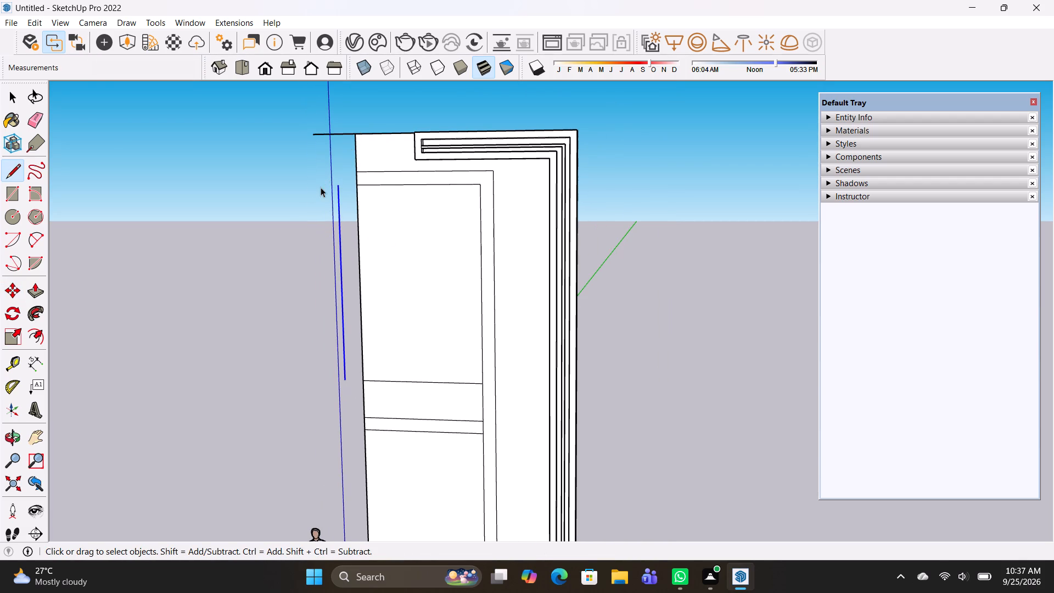
Extend the copied edge with vertical lines up to the new top line and down past the facade's base level.
key(l)
drag(338, 188, 339, 183)
click(340, 137)
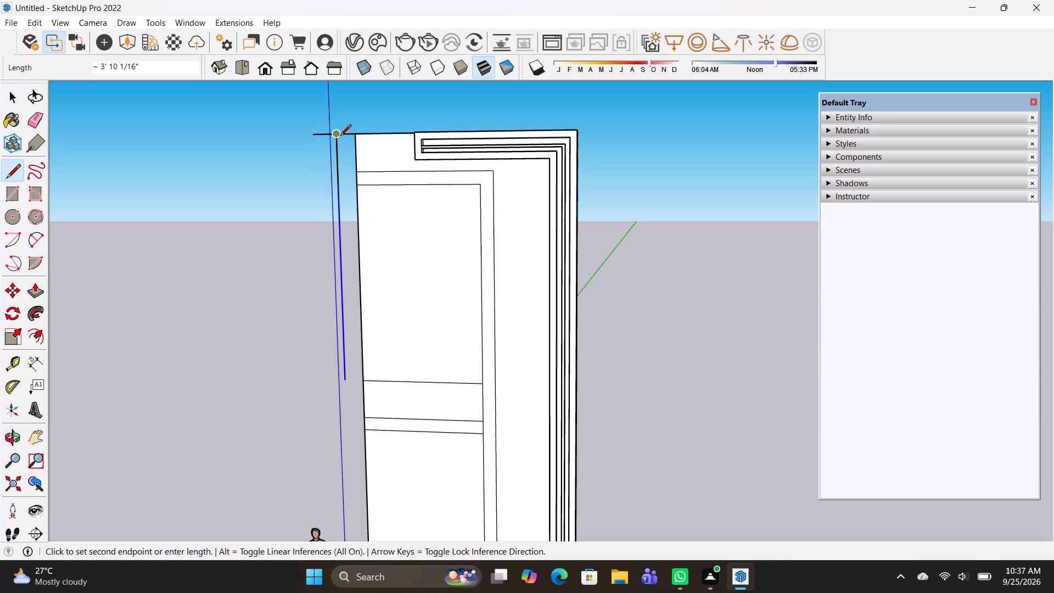
key(space)
key(l)
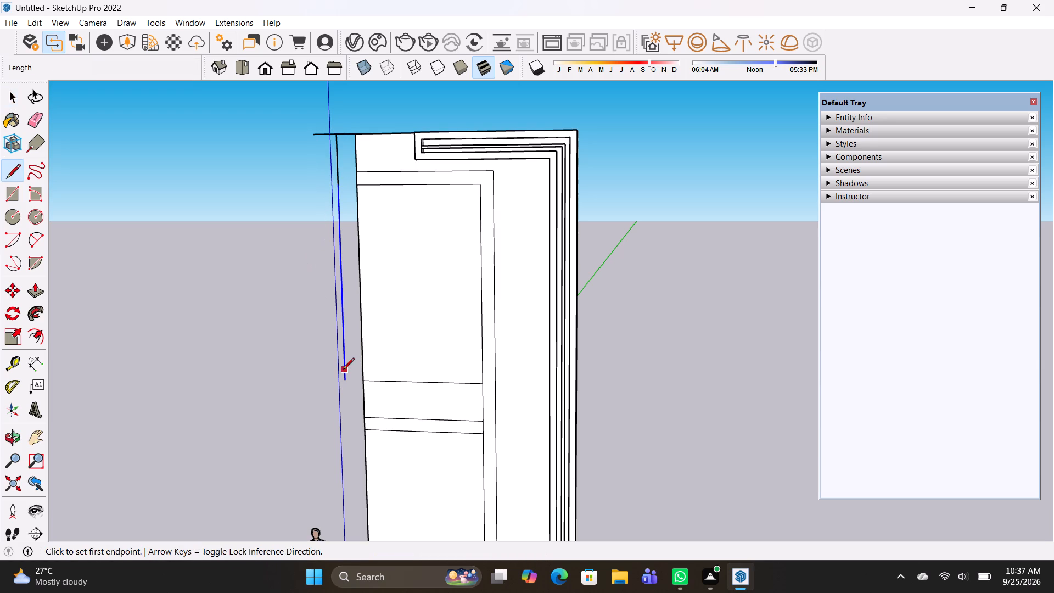
click(343, 384)
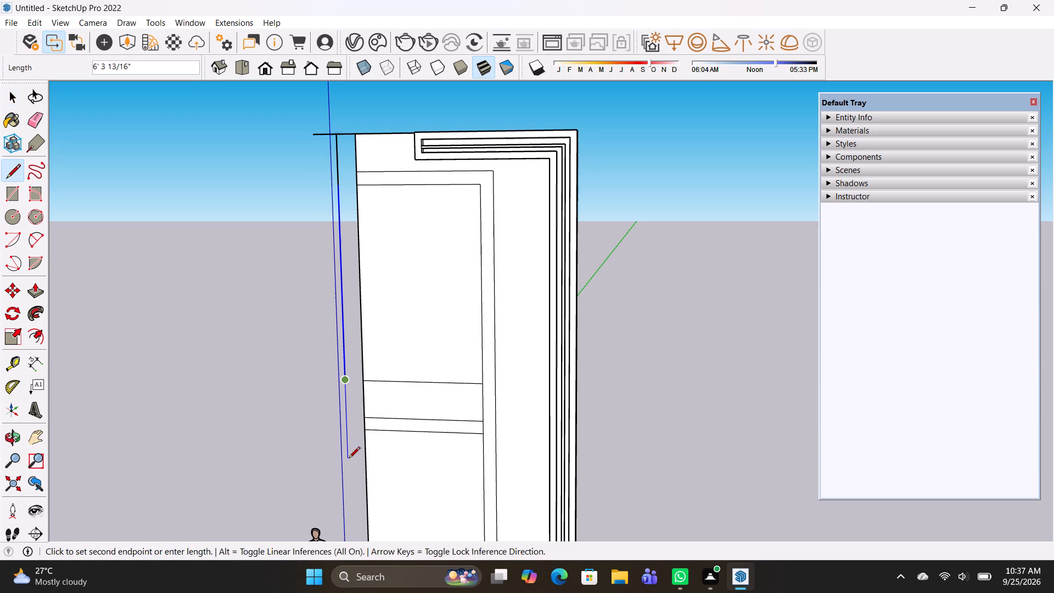
shift+middle_drag(357, 441, 366, 408)
shift+middle_drag(369, 389, 369, 322)
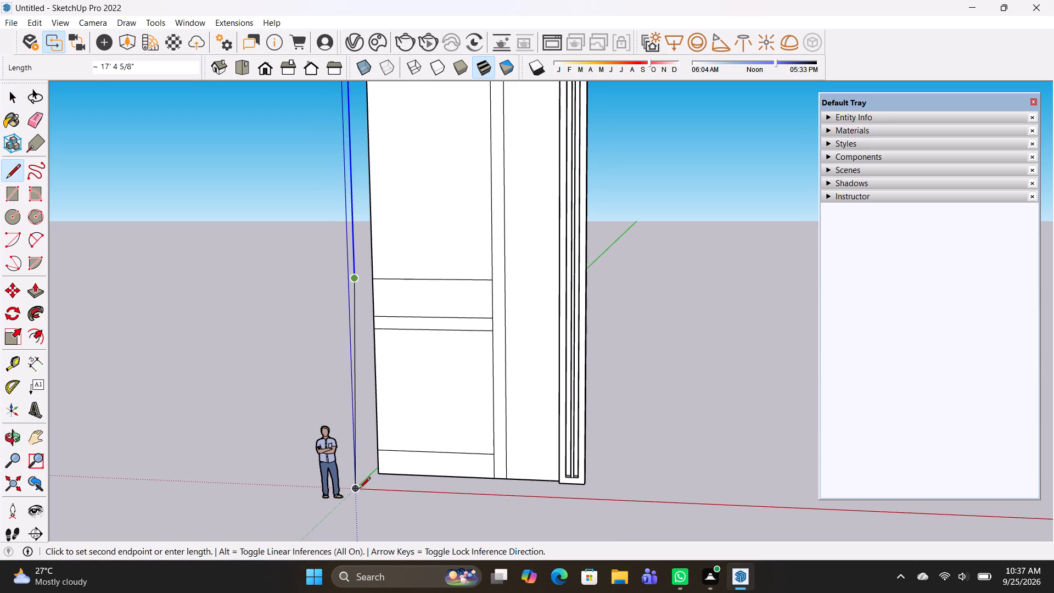
click(368, 495)
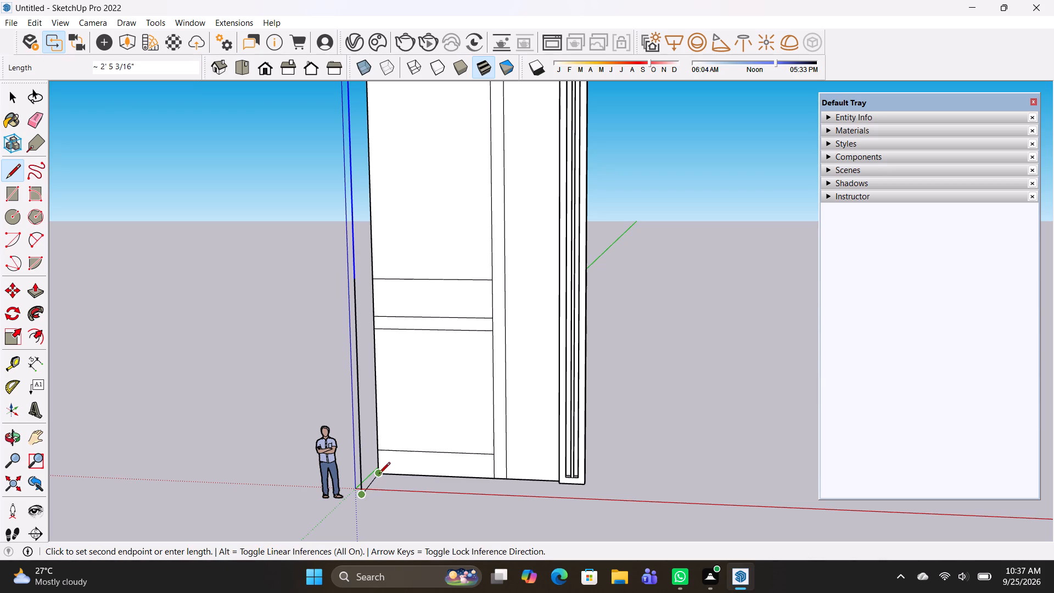
key(space)
Draw a horizontal line from the facade's bottom outer corner outward across the extended edge, closing the added side face.
key(l)
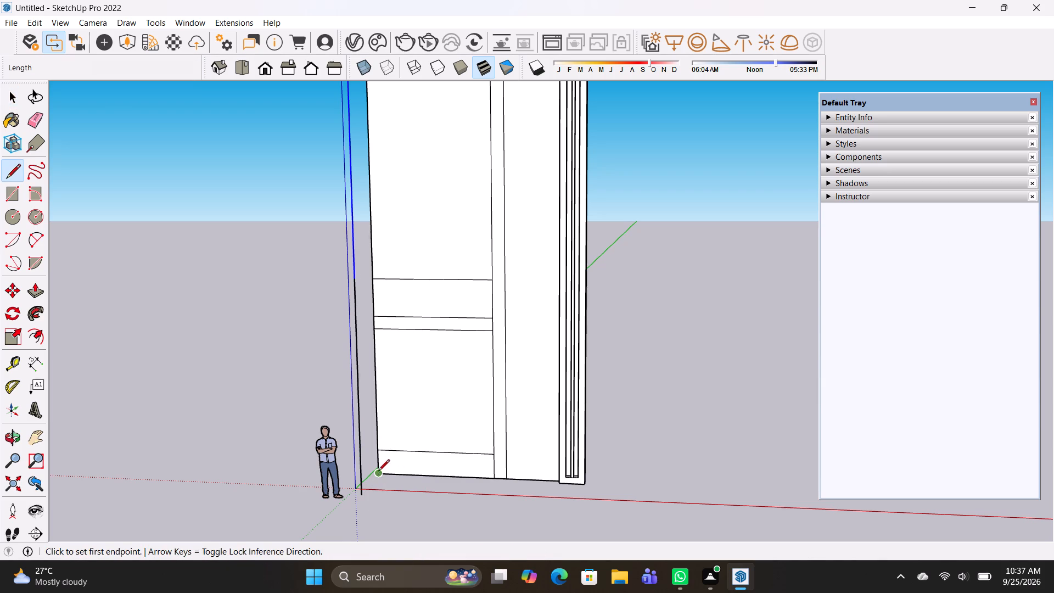
click(378, 475)
click(350, 463)
key(space)
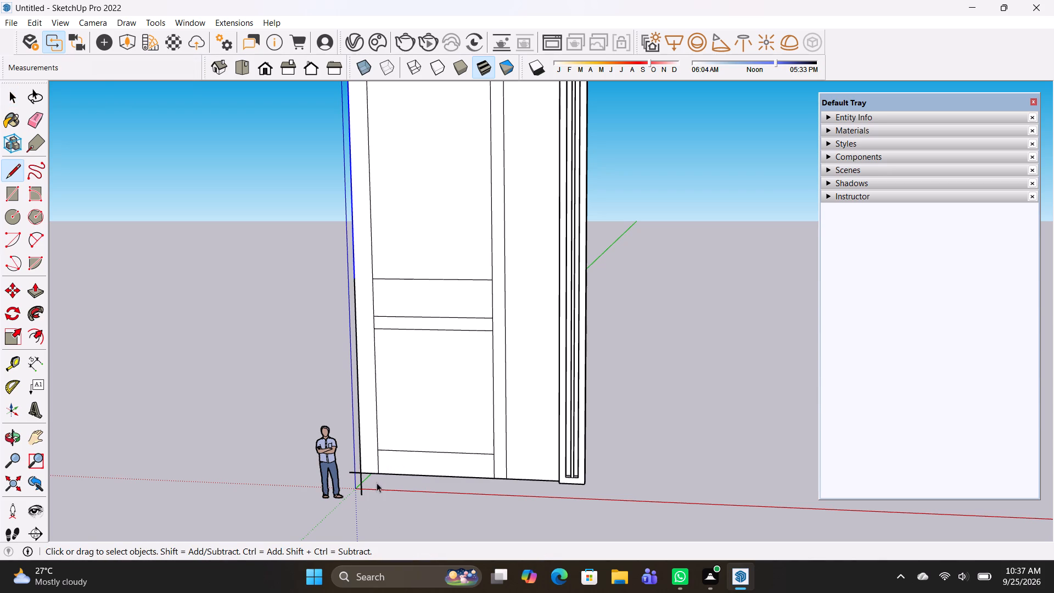
Erase the overhanging line ends at the bottom outer corner of the widened facade.
key(e)
drag(369, 488, 351, 488)
drag(355, 469, 355, 483)
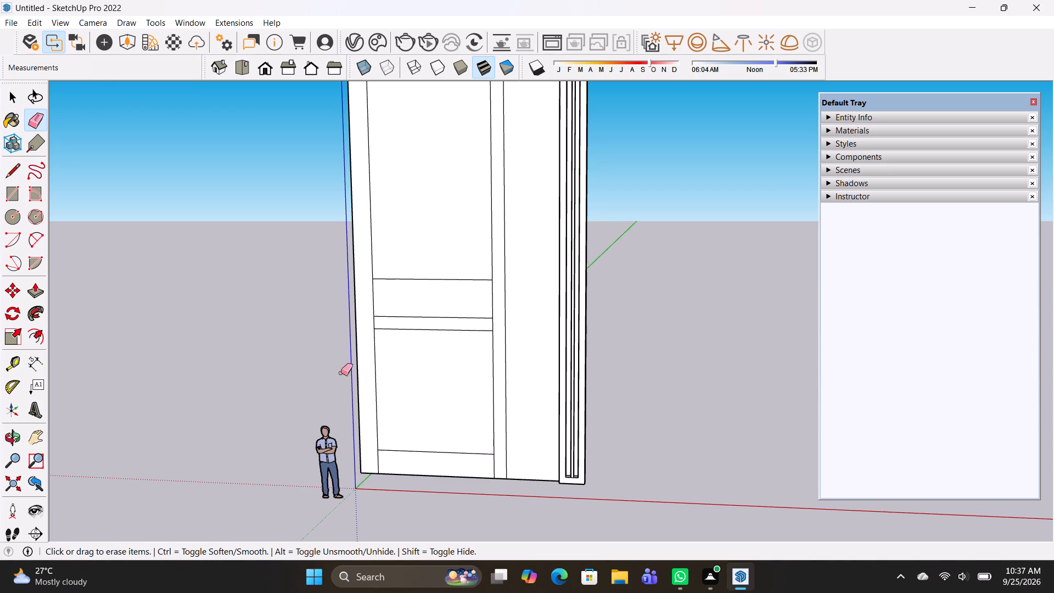
Erase the facade's former outer vertical edge piece by piece, from the base up past the bands to the top.
drag(374, 370, 387, 387)
click(379, 466)
click(372, 304)
drag(373, 309, 364, 300)
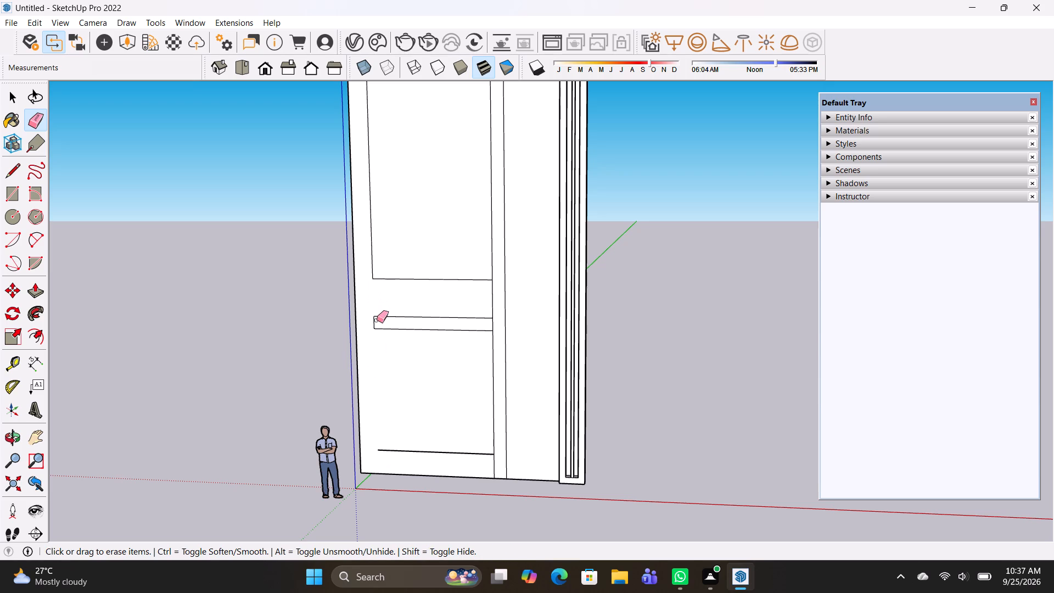
drag(374, 320, 367, 320)
drag(365, 264, 355, 255)
drag(371, 259, 378, 259)
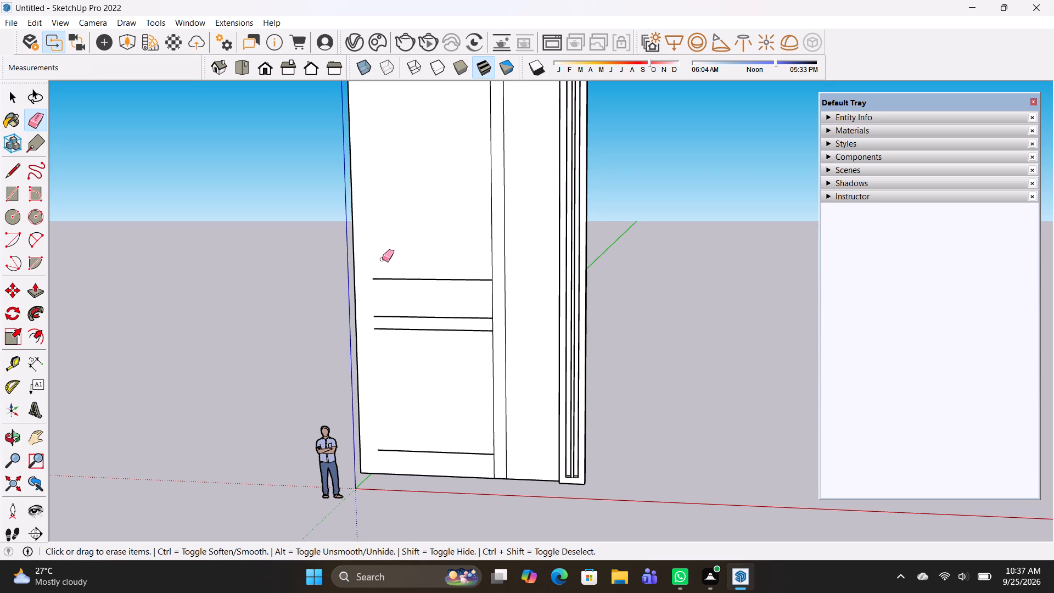
scroll(383, 261, down, 6)
scroll(373, 148, up, 10)
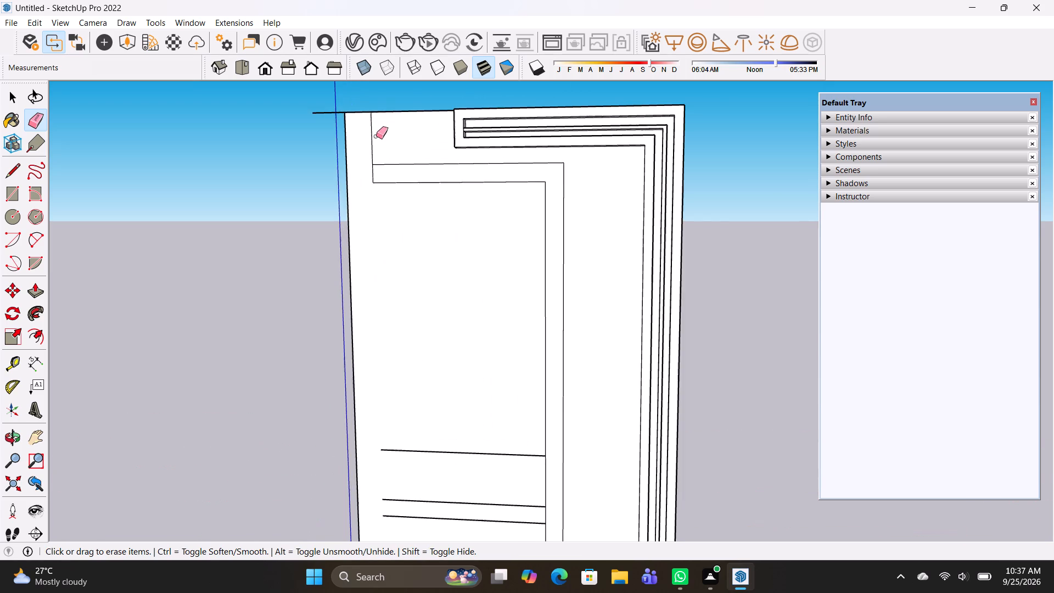
drag(374, 137, 357, 135)
drag(374, 179, 364, 172)
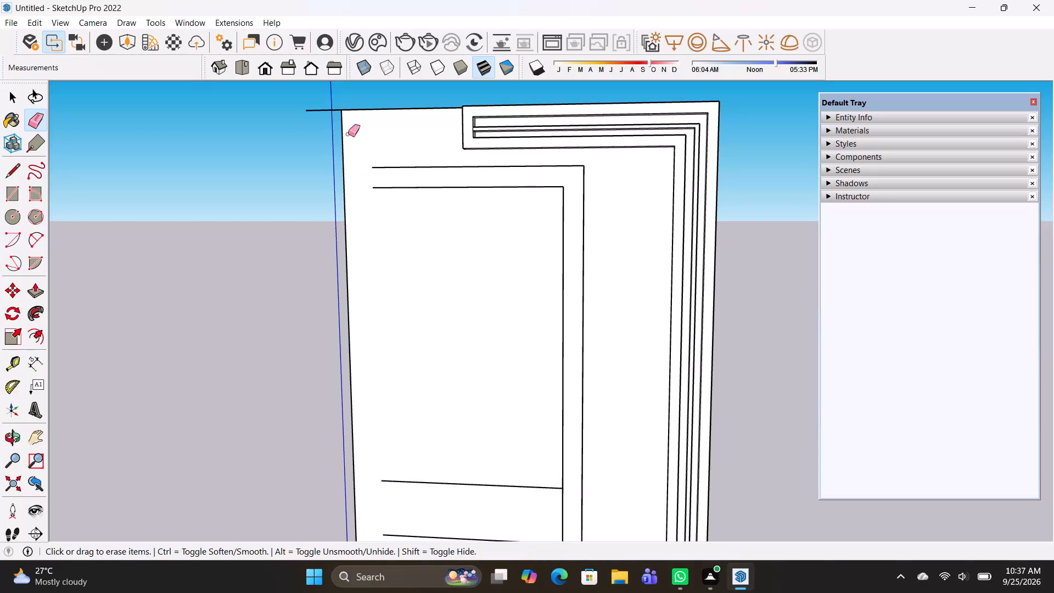
Erase the overhanging line end at the widened facade's top outer corner.
drag(329, 107, 329, 123)
key(space)
Extend the L-shaped strip's upper horizontal line outward, stopping just short of the facade's new outer edge.
text(l)
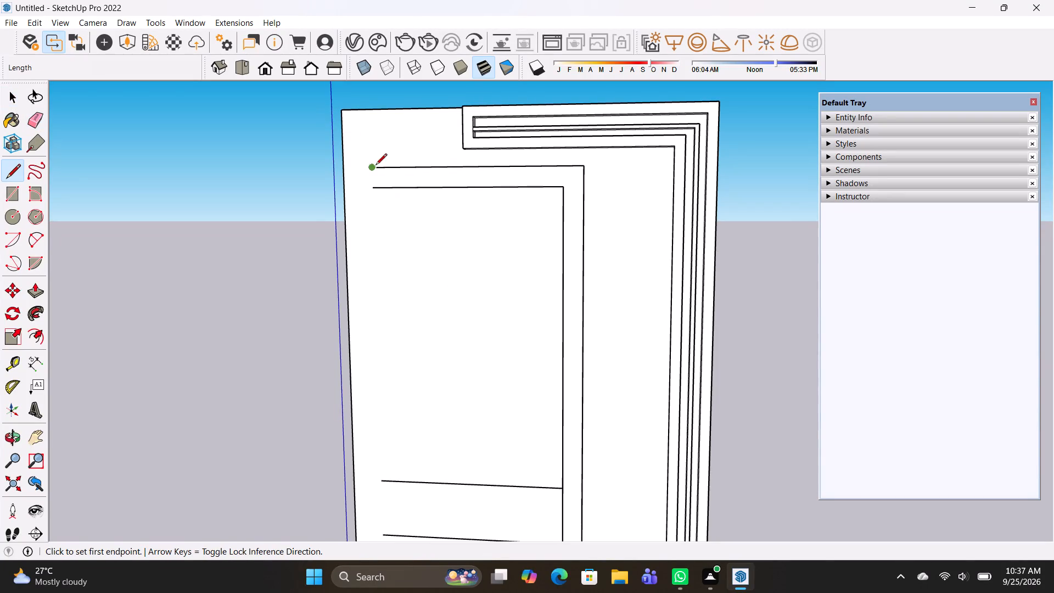
click(371, 166)
scroll(351, 166, up, 2)
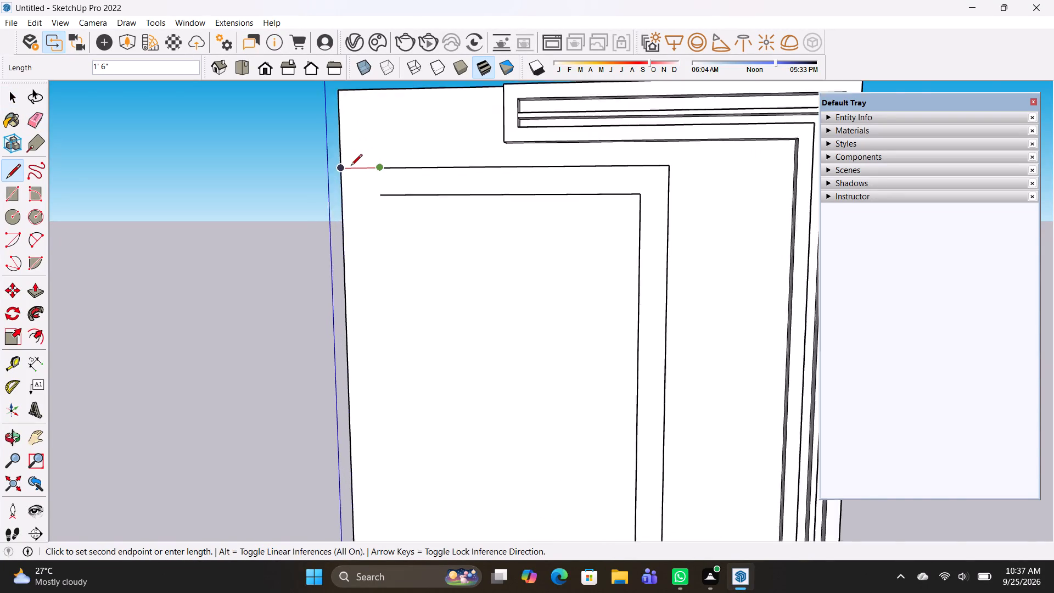
scroll(351, 166, up, 6)
click(345, 169)
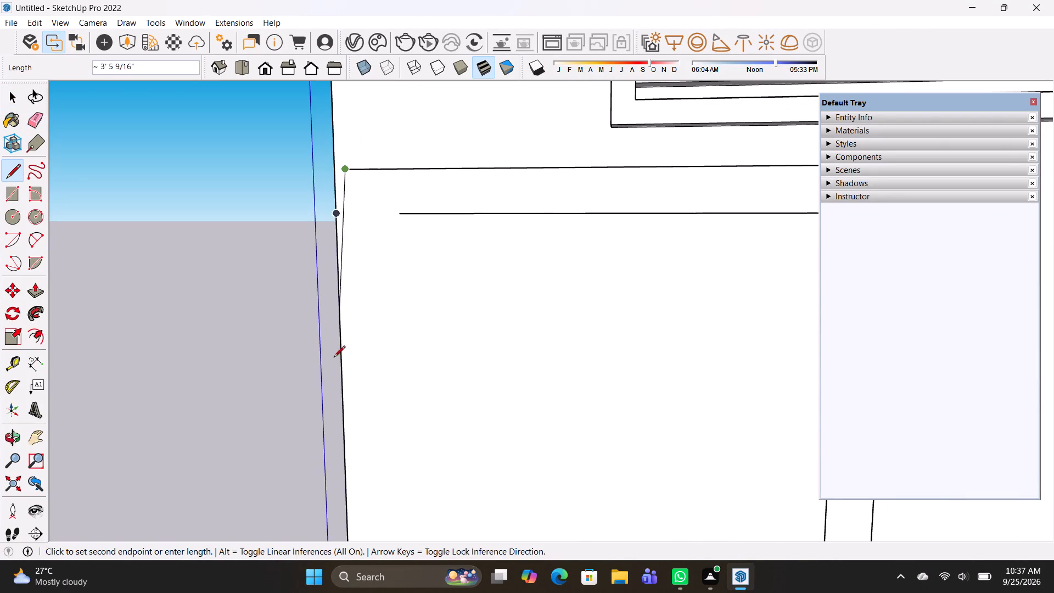
Draw the strip's outer leg 6' down, 1' across and about 5' up, joining it to the strip's inner horizontal line.
scroll(372, 518, down, 2)
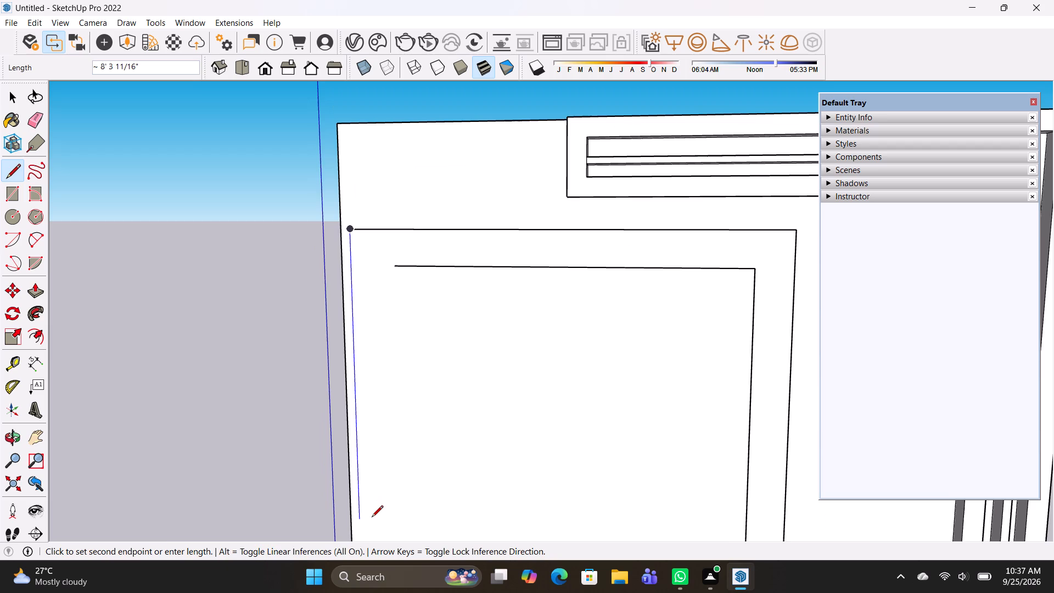
middle_drag(371, 517, 383, 390)
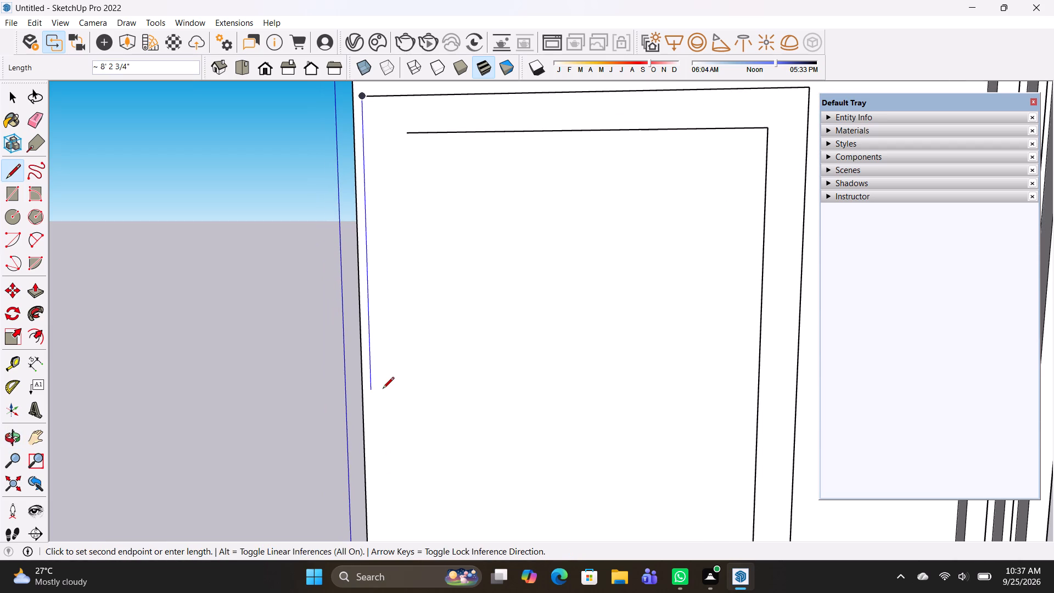
text(6')
key(Return)
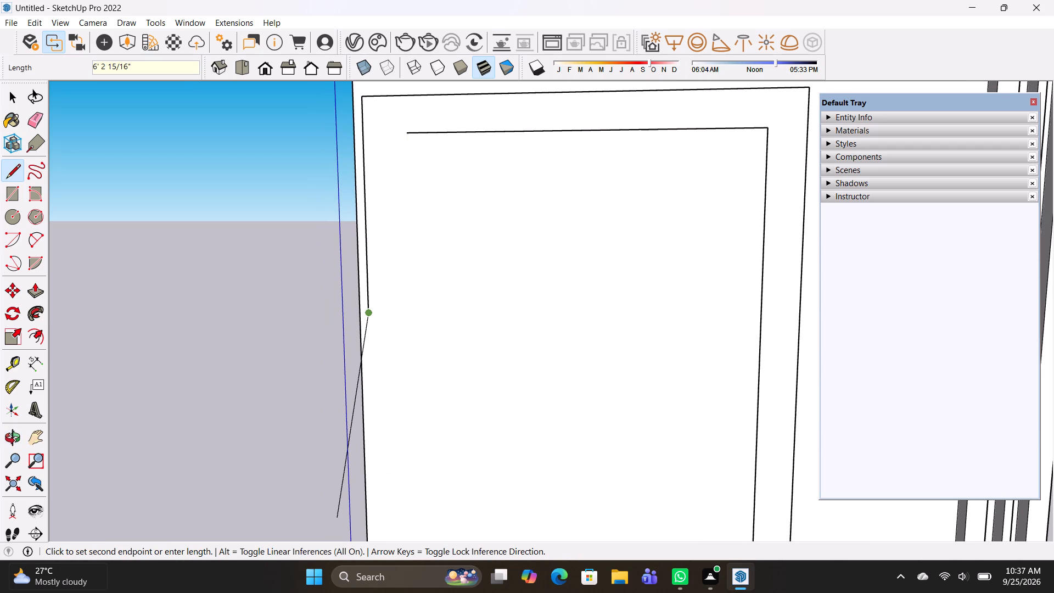
text(1')
key(Return)
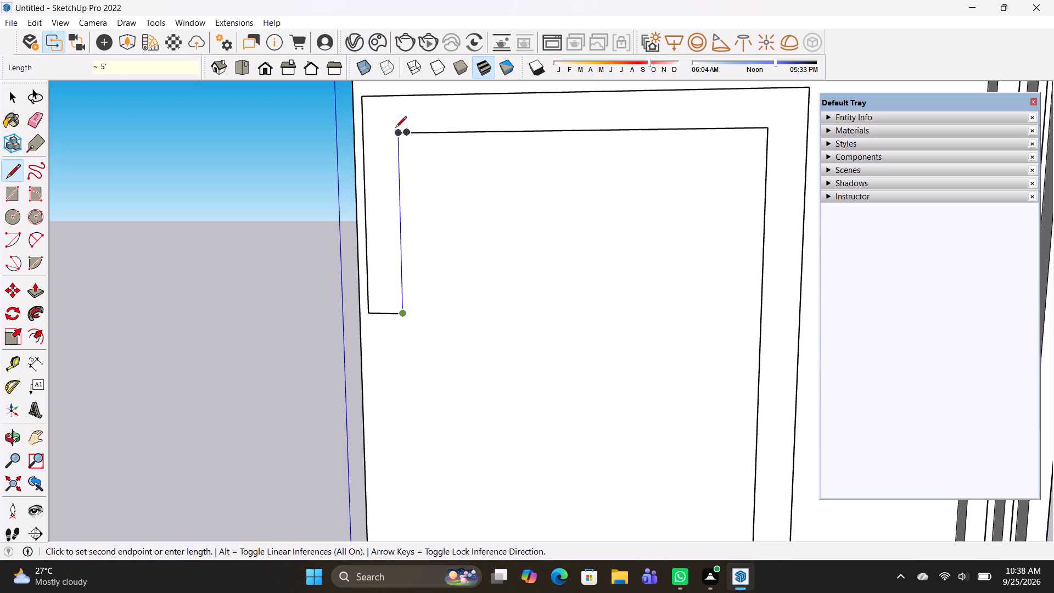
click(395, 128)
click(410, 134)
key(space)
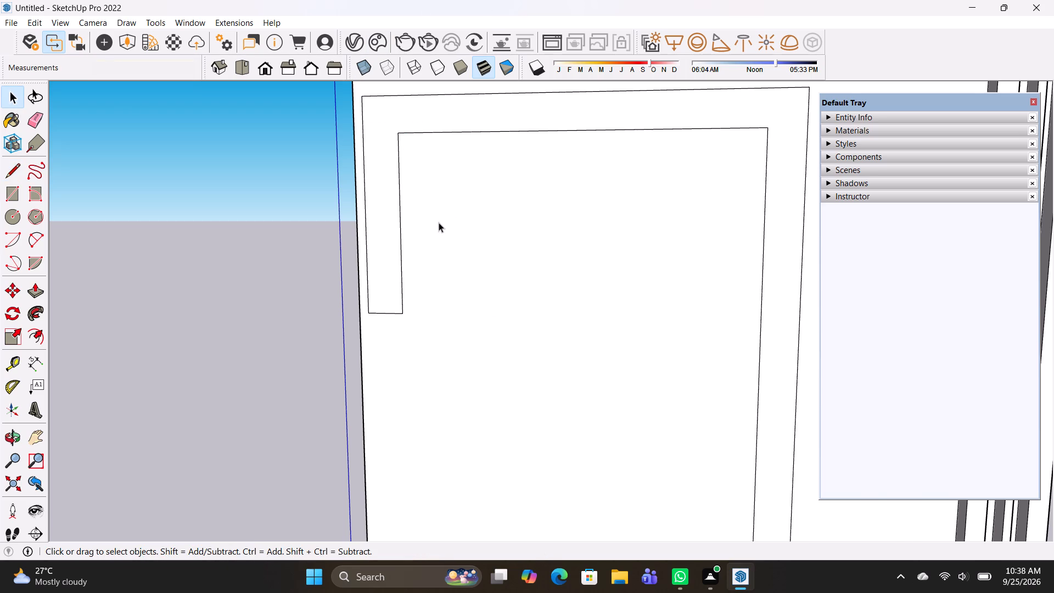
key(space)
Extend the four horizontal band lines 1' 6" outward to meet the facade's new outer edge.
scroll(439, 222, down, 9)
key(l)
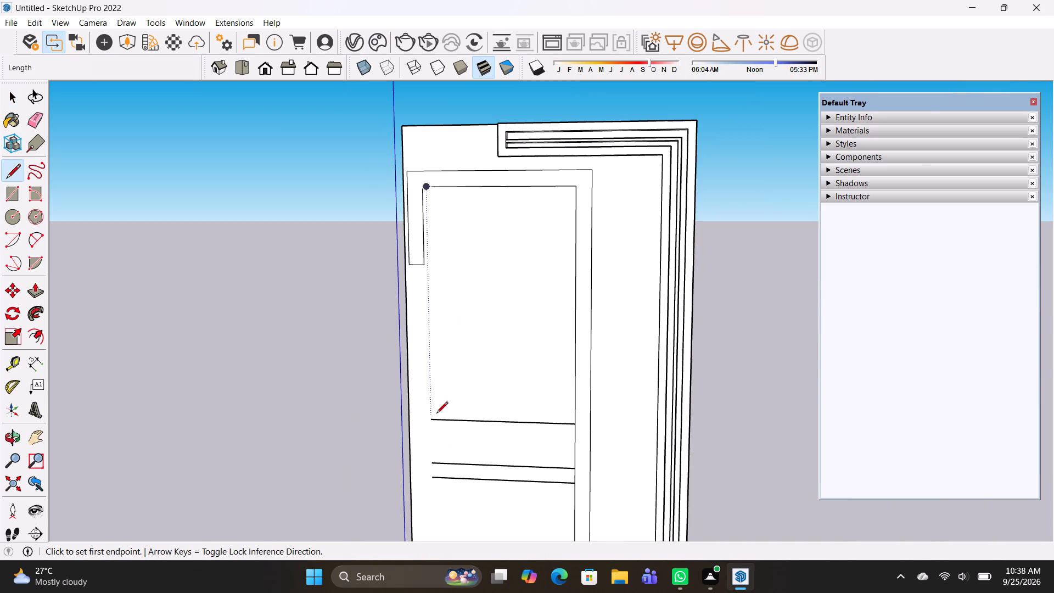
click(432, 419)
click(411, 415)
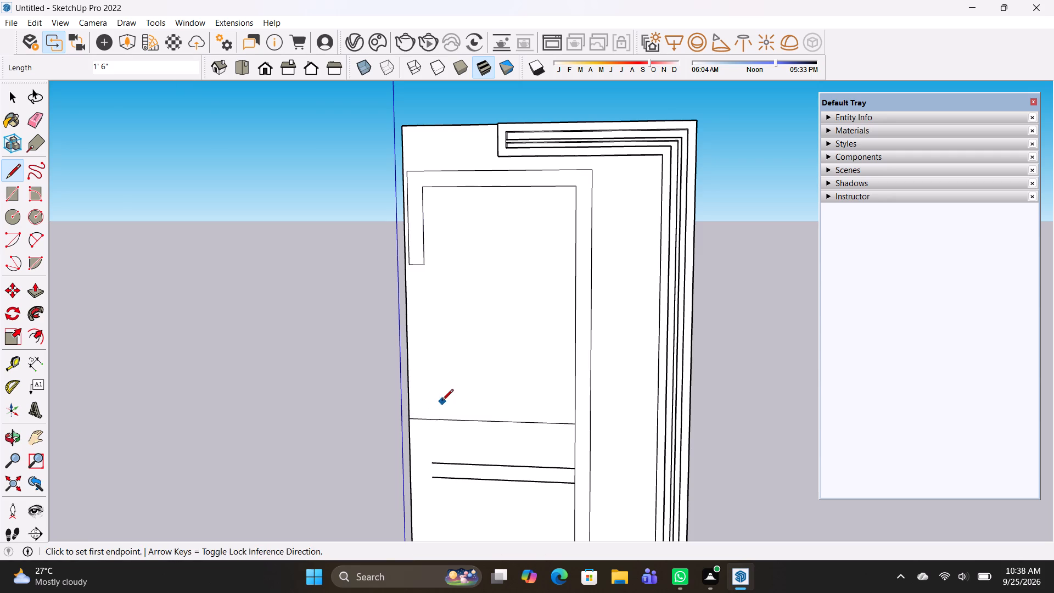
shift+middle_drag(442, 401, 431, 267)
scroll(428, 342, up, 2)
click(424, 329)
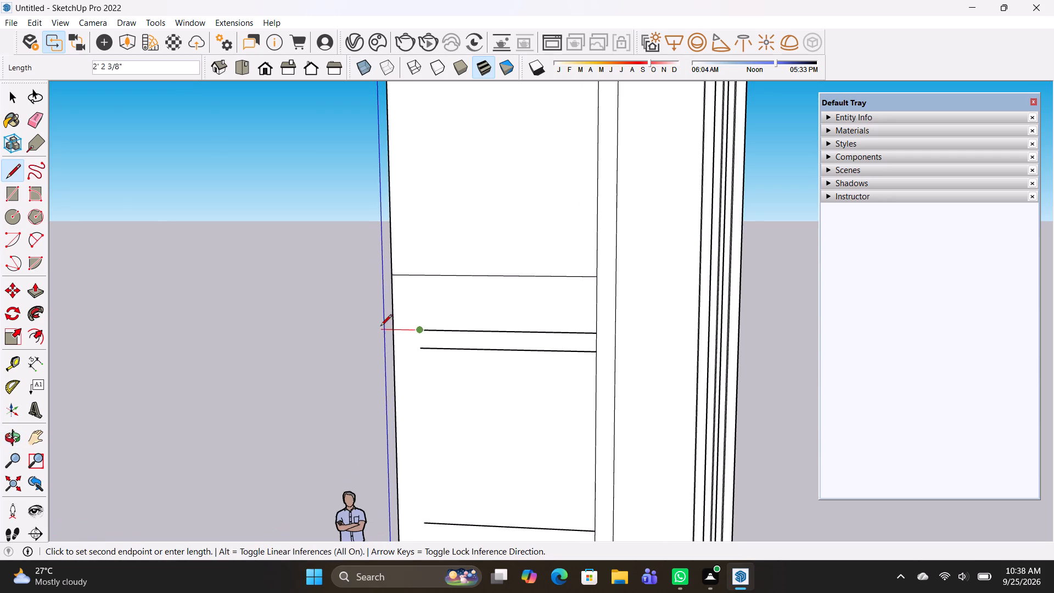
click(399, 326)
click(422, 350)
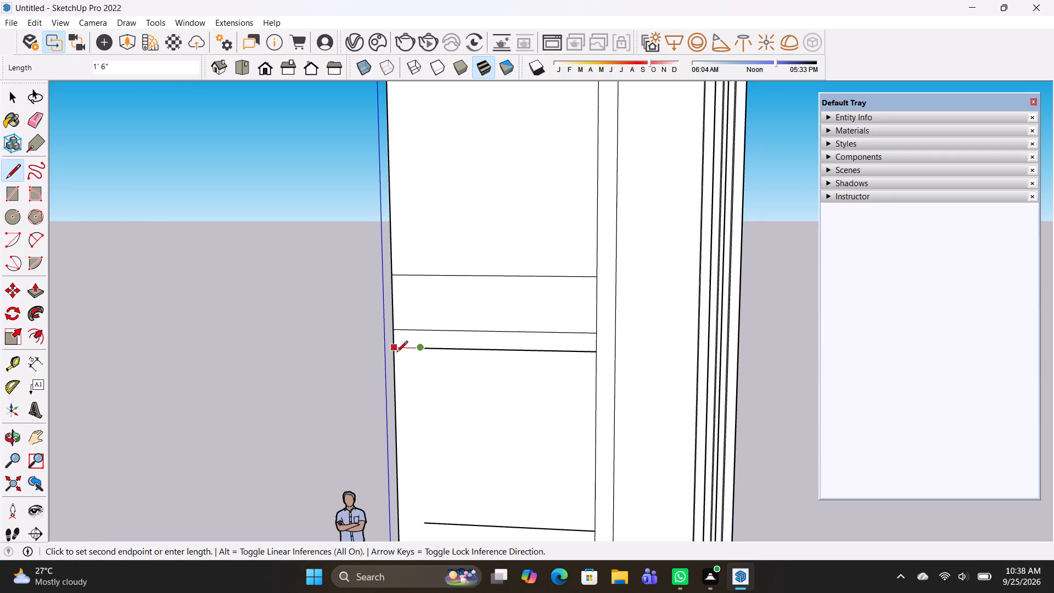
click(393, 350)
scroll(423, 361, down, 3)
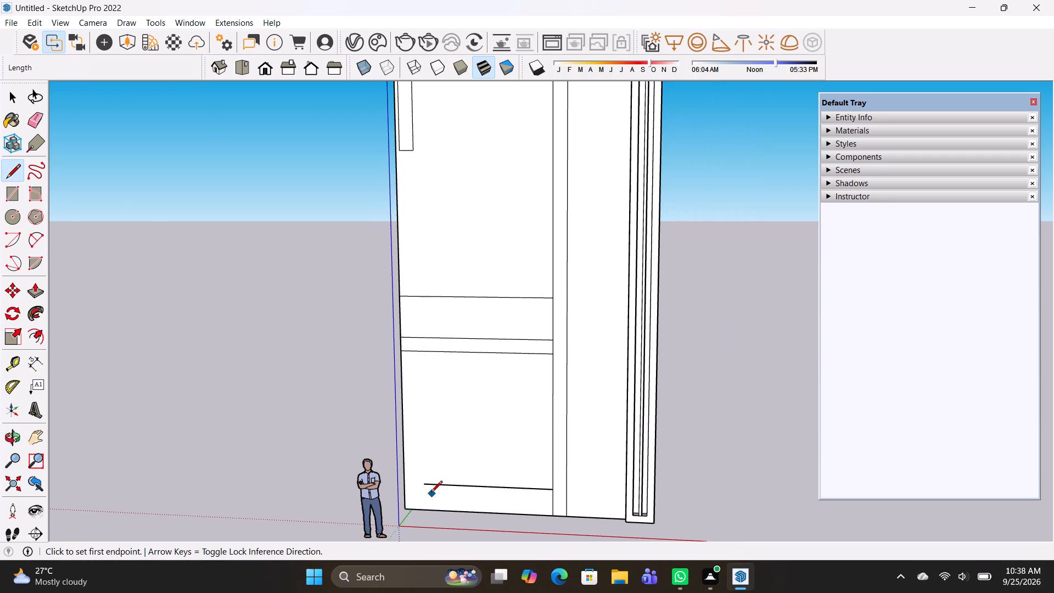
click(425, 482)
click(406, 483)
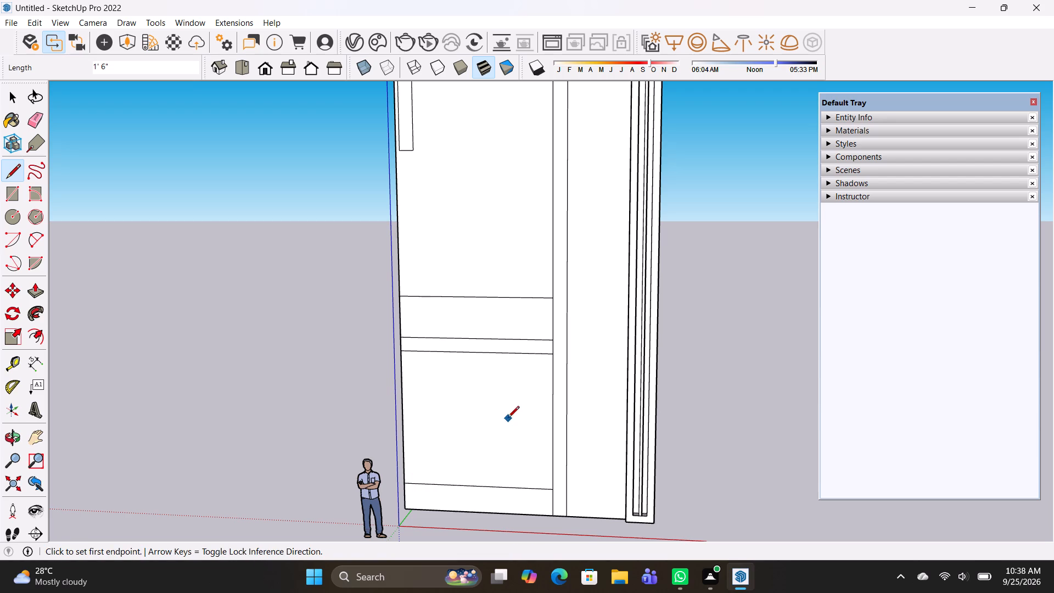
key(space)
Place a horizontal guide 10' above the lower line of the 3' band and a second guide 3' above that.
scroll(592, 352, down, 1)
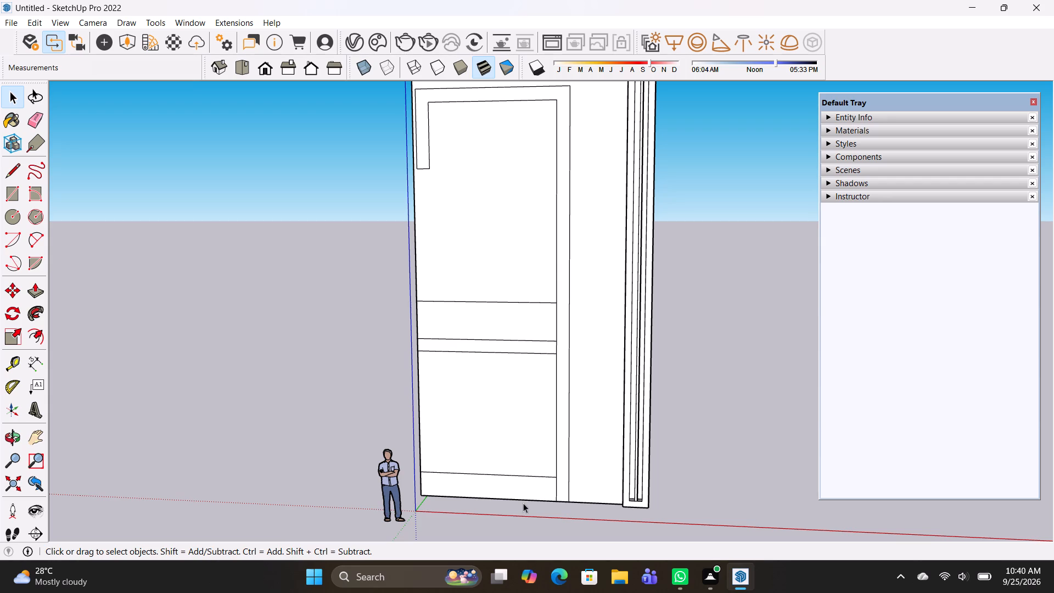
scroll(425, 354, up, 2)
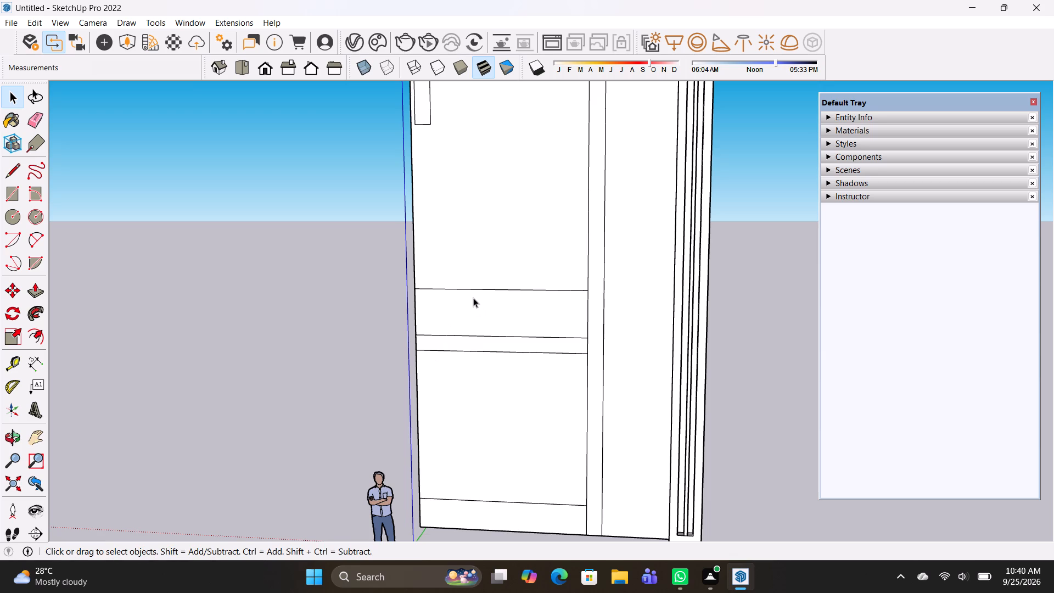
text(t)
key(space)
key(t)
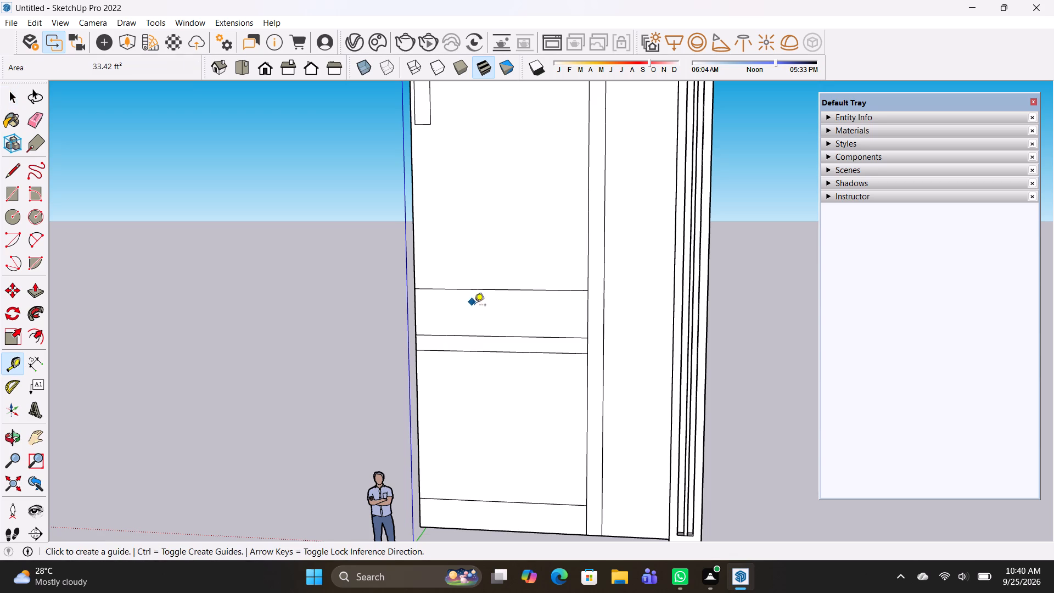
click(486, 334)
text(10')
key(Return)
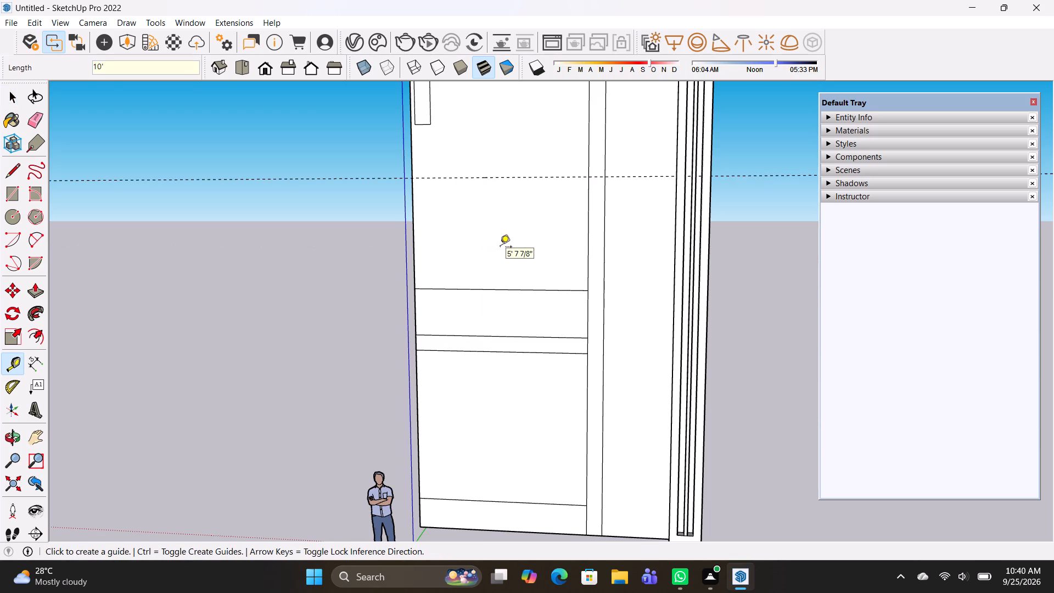
click(506, 175)
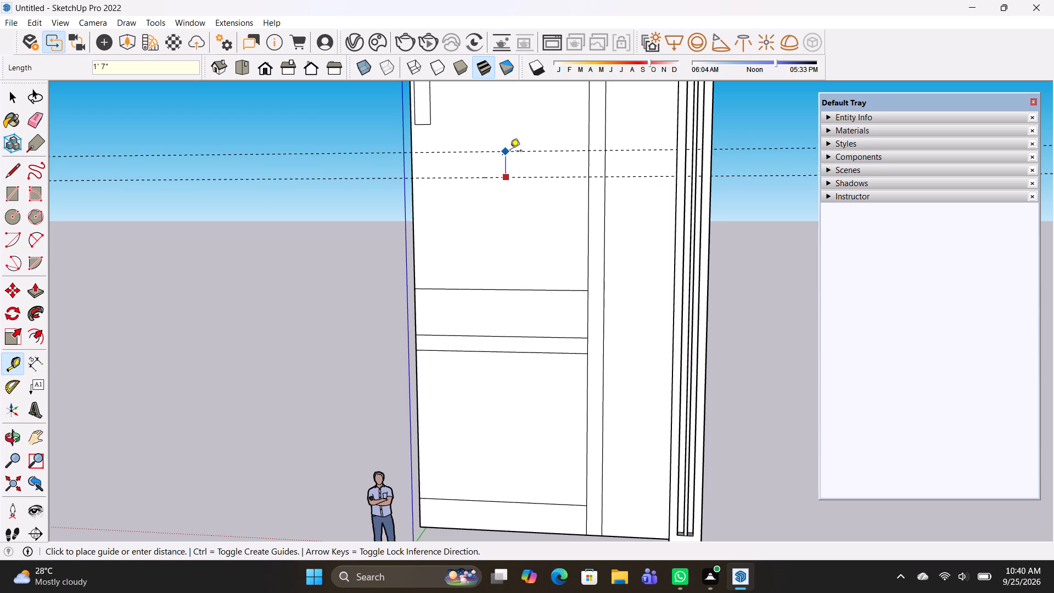
text(3')
key(Return)
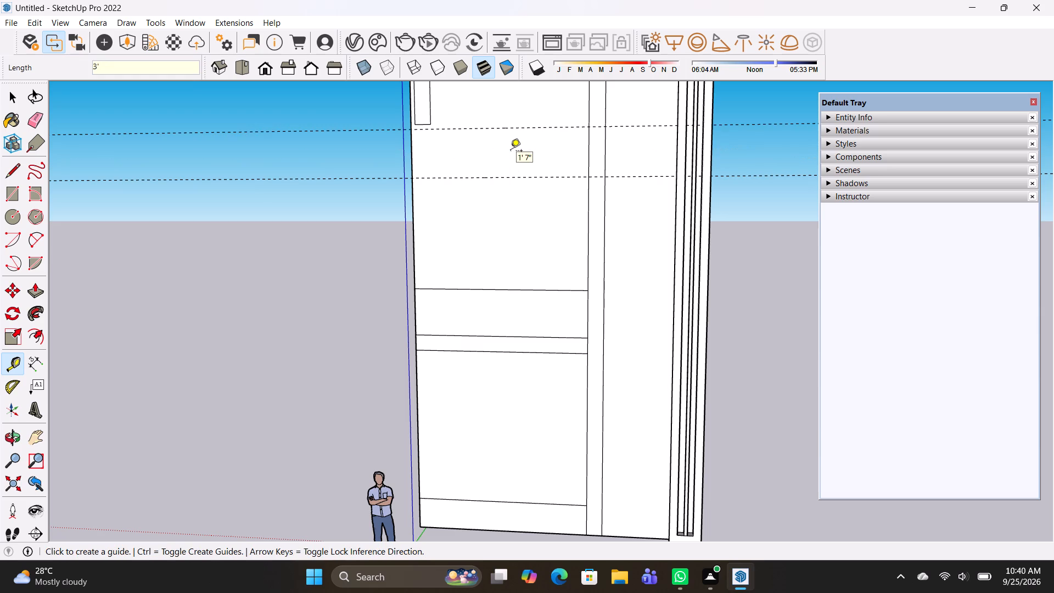
Draw a 3' high rectangle between the two guides, from the facade's outer edge to the vertical strip.
key(r)
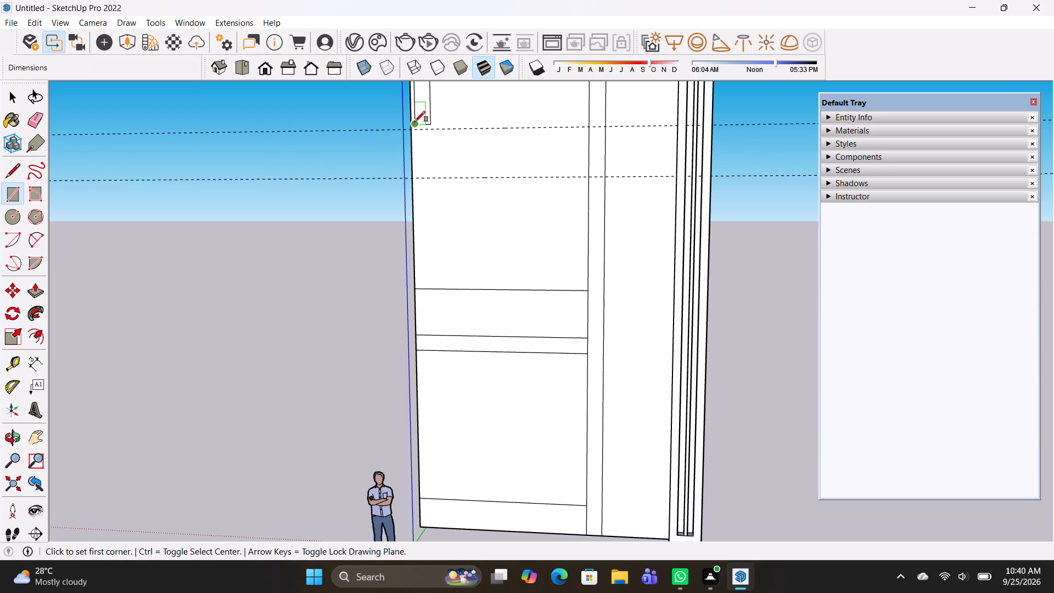
scroll(413, 130, up, 6)
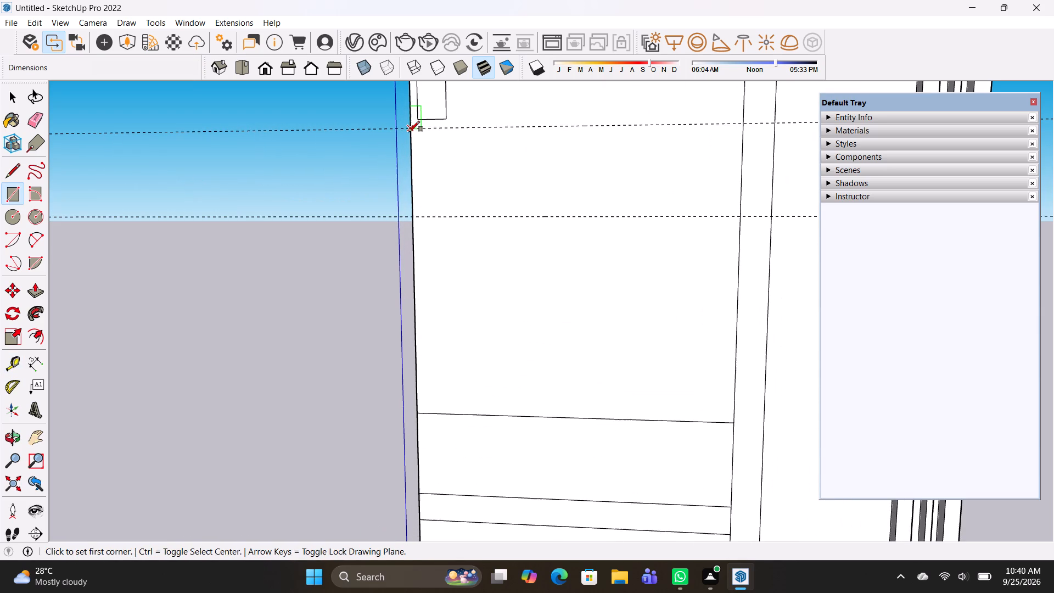
click(409, 131)
click(741, 217)
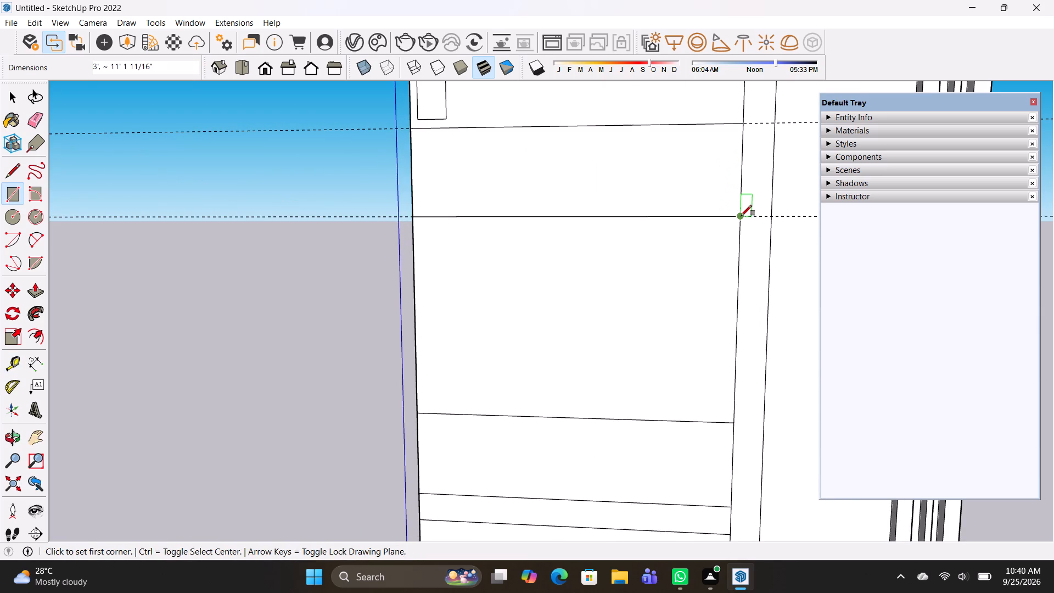
key(space)
Erase the two horizontal guides.
key(e)
drag(793, 118, 792, 226)
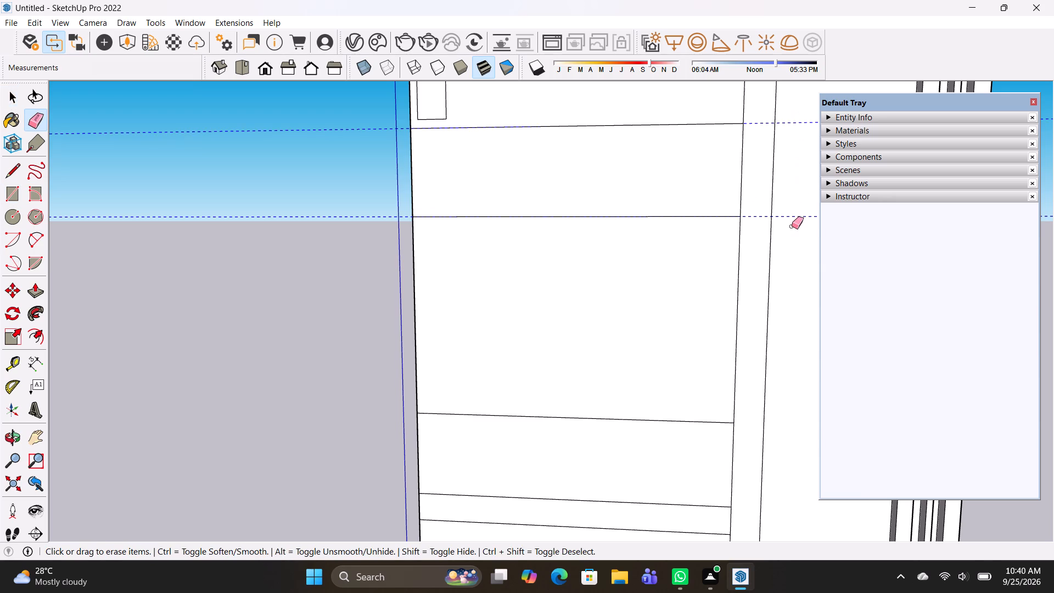
drag(792, 226, 791, 225)
Set a vertical guide 8" in from the outer edge and draw a 10' line along it through the lowest tall panel.
scroll(789, 220, down, 7)
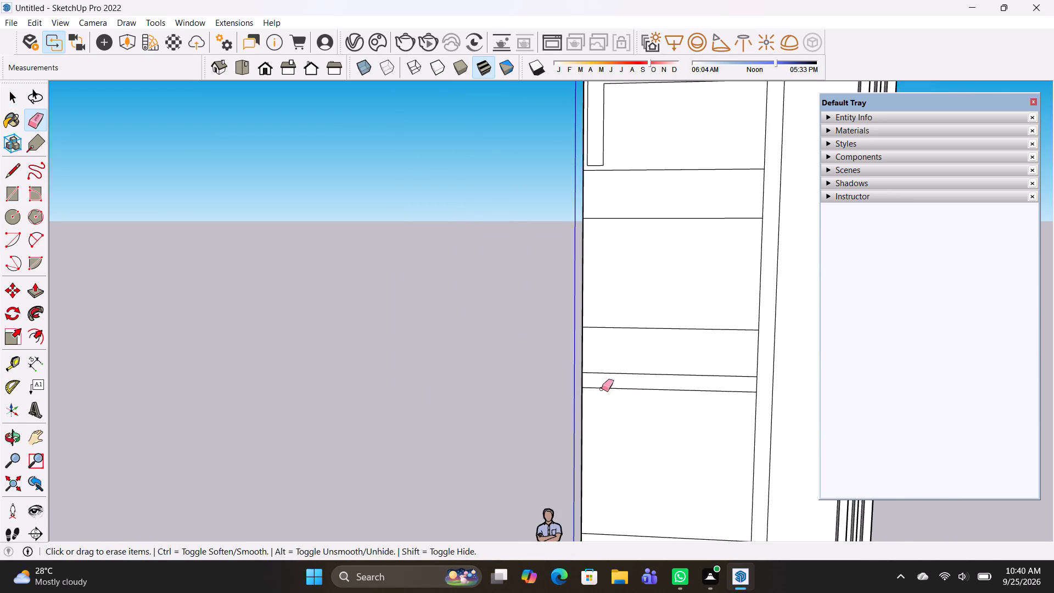
key(t)
click(581, 412)
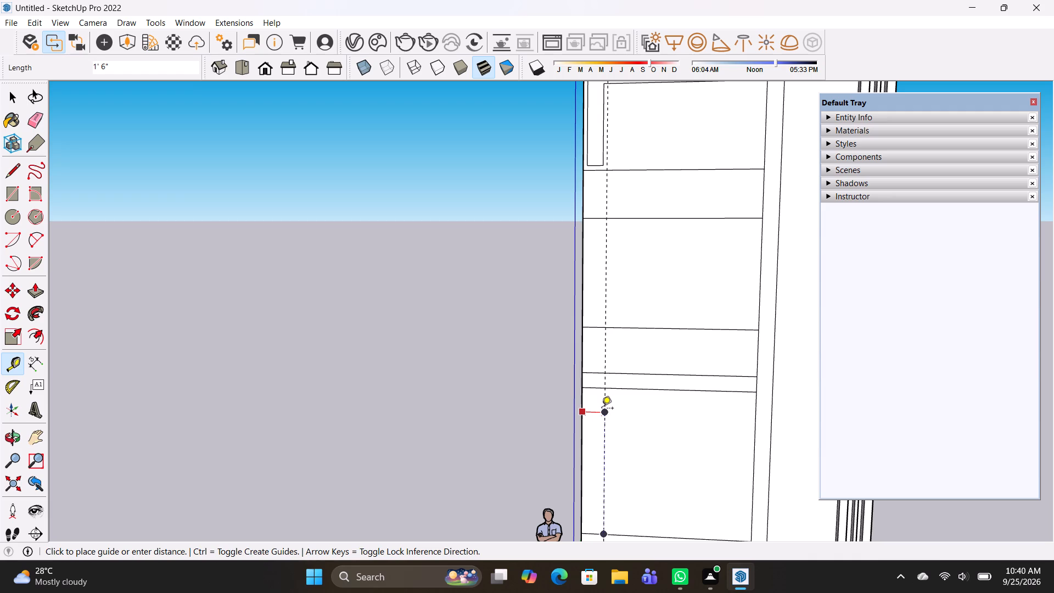
key(8)
key(shift+quotedbl)
key(Return)
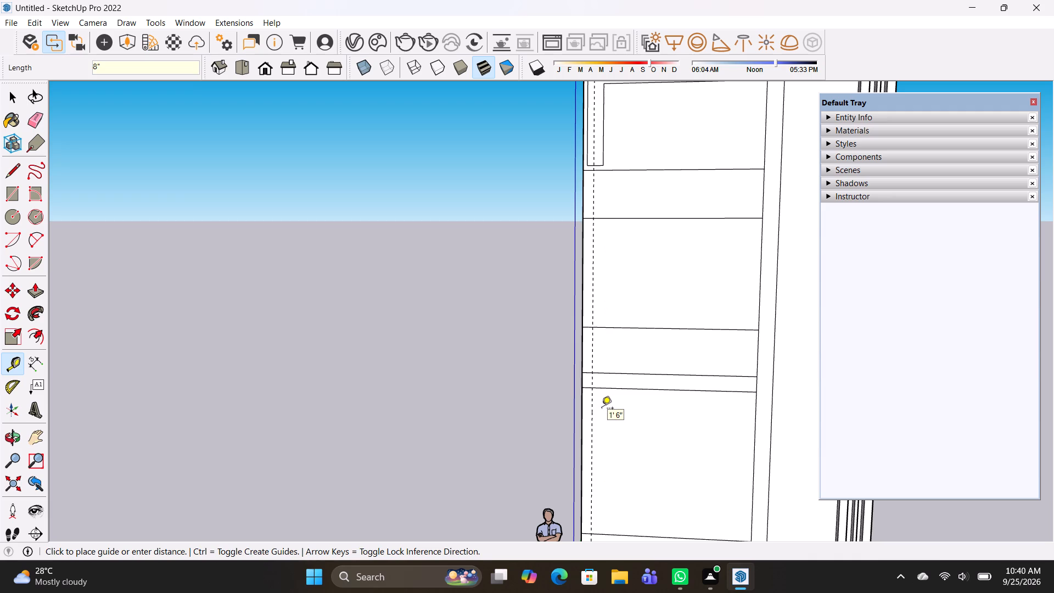
key(l)
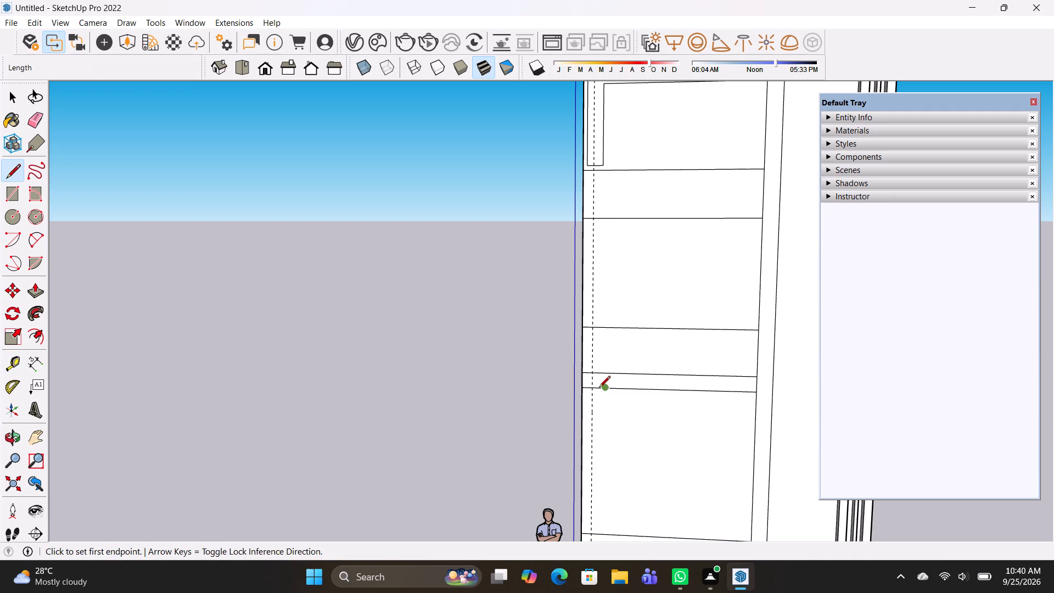
click(591, 388)
click(592, 536)
Erase the vertical guide and the short edge separating the 8" leg from the thin band above the lowest tall panel.
key(e)
scroll(593, 393, up, 2)
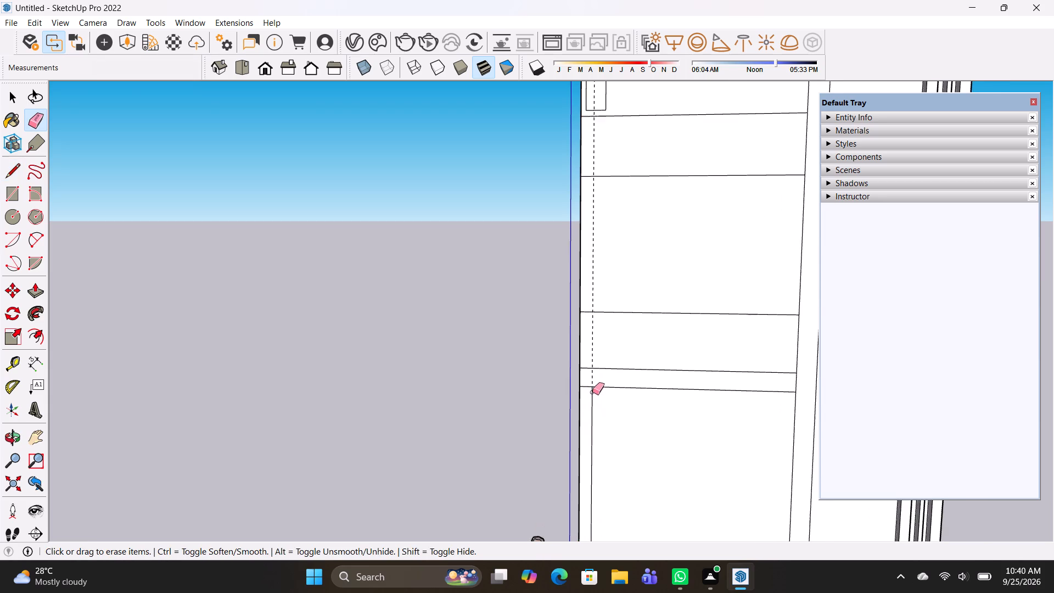
scroll(591, 383, up, 1)
drag(586, 388, 588, 382)
drag(590, 380, 596, 379)
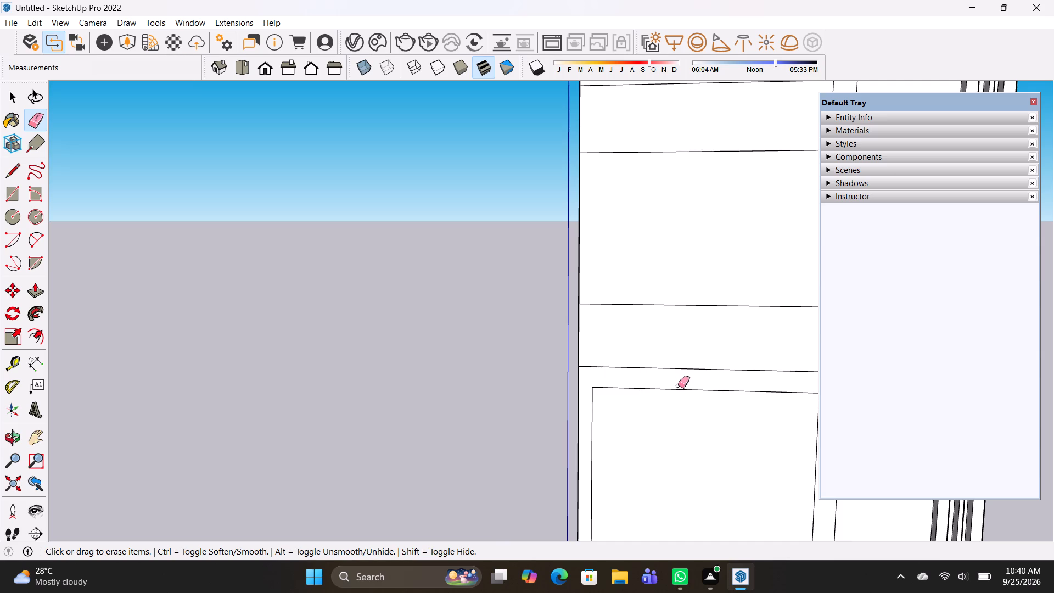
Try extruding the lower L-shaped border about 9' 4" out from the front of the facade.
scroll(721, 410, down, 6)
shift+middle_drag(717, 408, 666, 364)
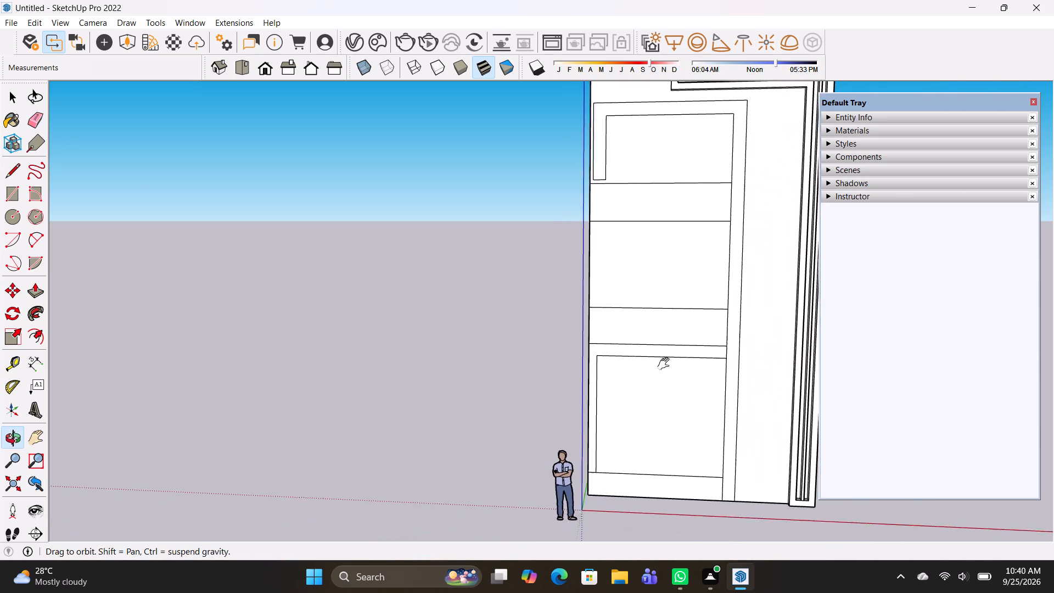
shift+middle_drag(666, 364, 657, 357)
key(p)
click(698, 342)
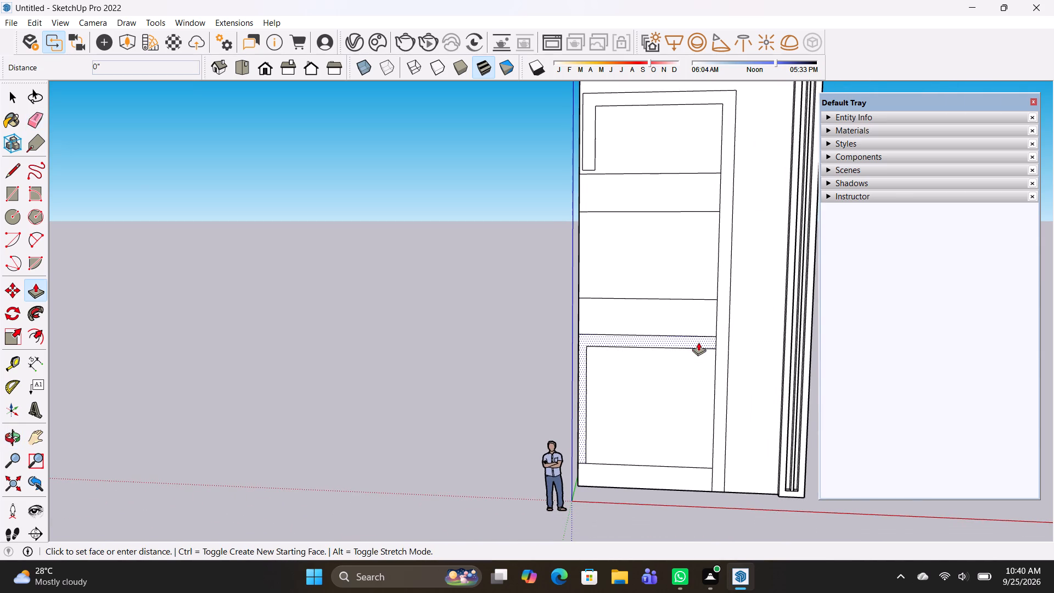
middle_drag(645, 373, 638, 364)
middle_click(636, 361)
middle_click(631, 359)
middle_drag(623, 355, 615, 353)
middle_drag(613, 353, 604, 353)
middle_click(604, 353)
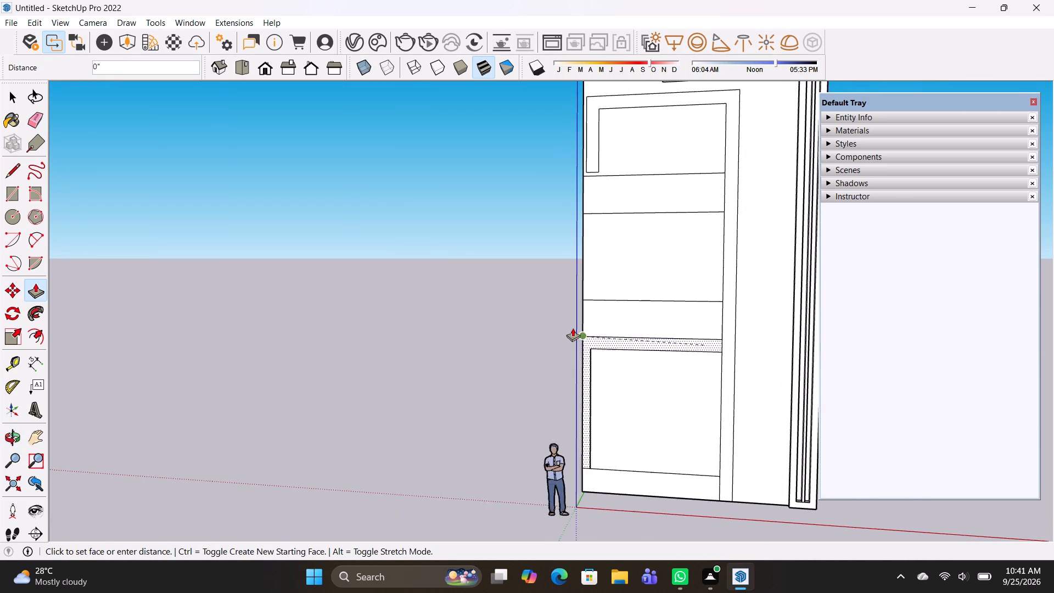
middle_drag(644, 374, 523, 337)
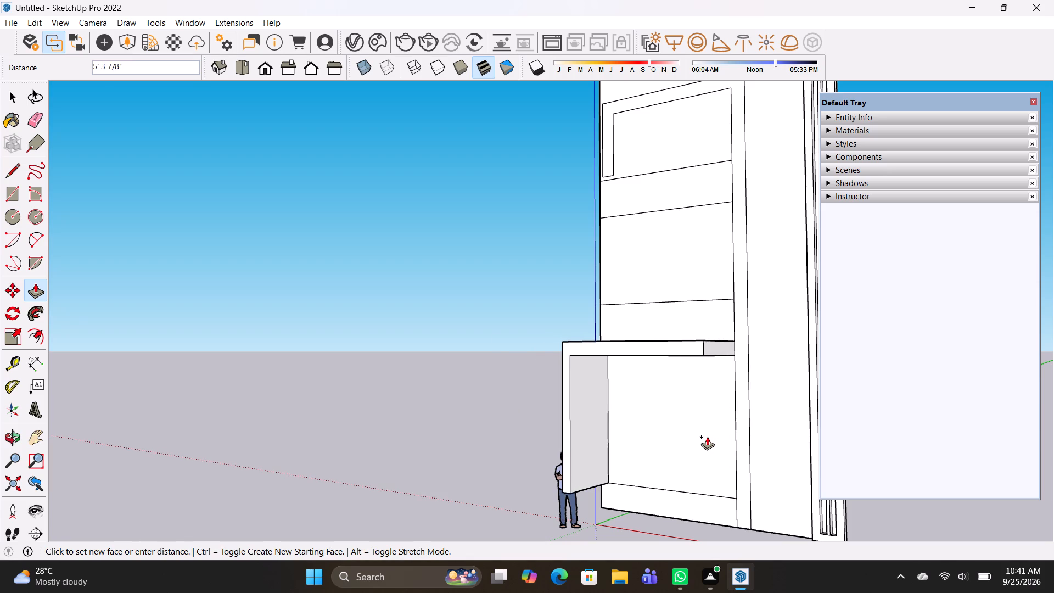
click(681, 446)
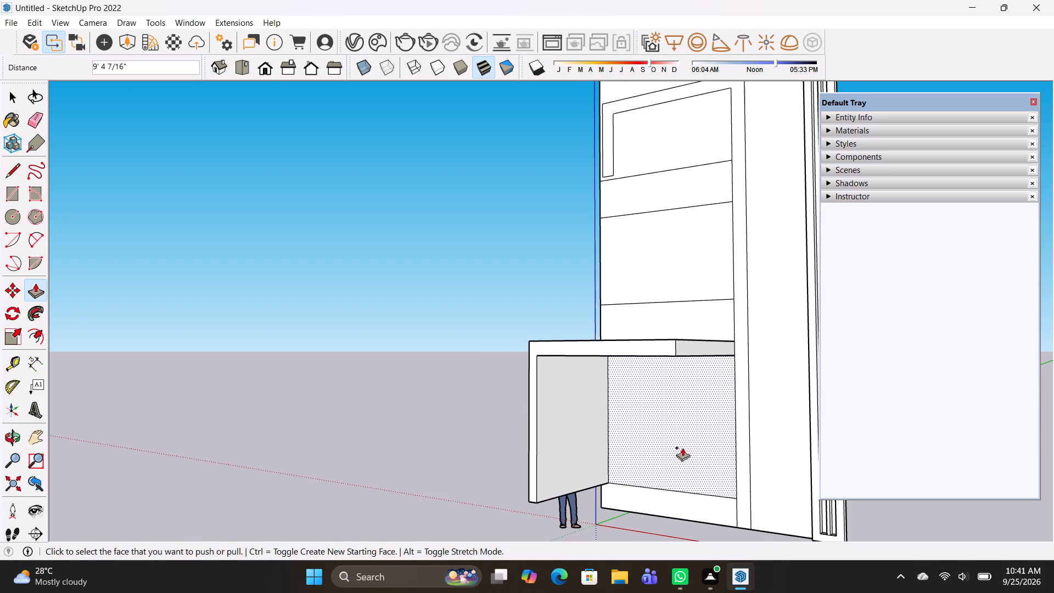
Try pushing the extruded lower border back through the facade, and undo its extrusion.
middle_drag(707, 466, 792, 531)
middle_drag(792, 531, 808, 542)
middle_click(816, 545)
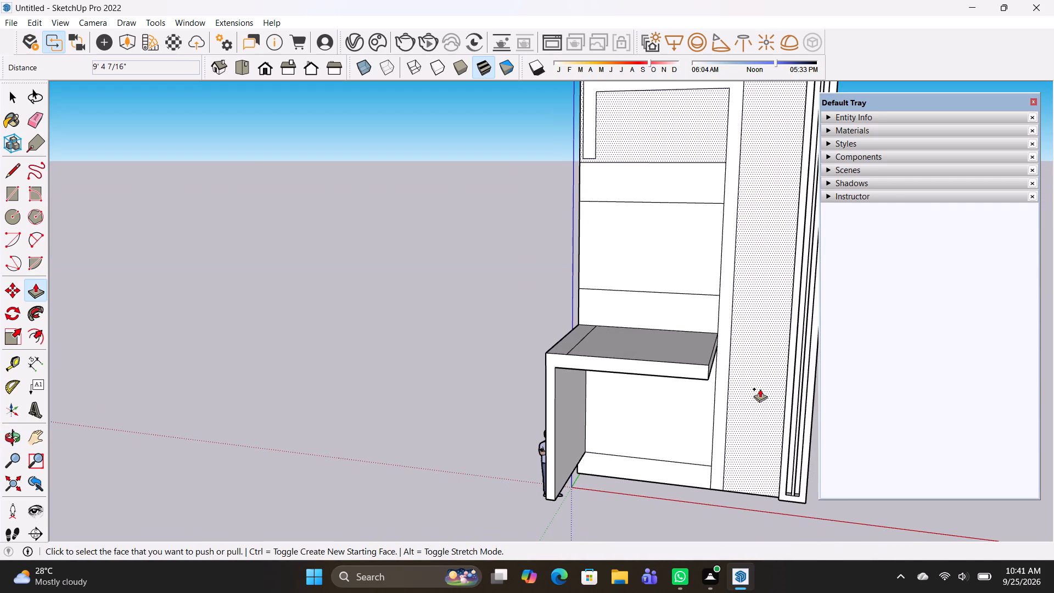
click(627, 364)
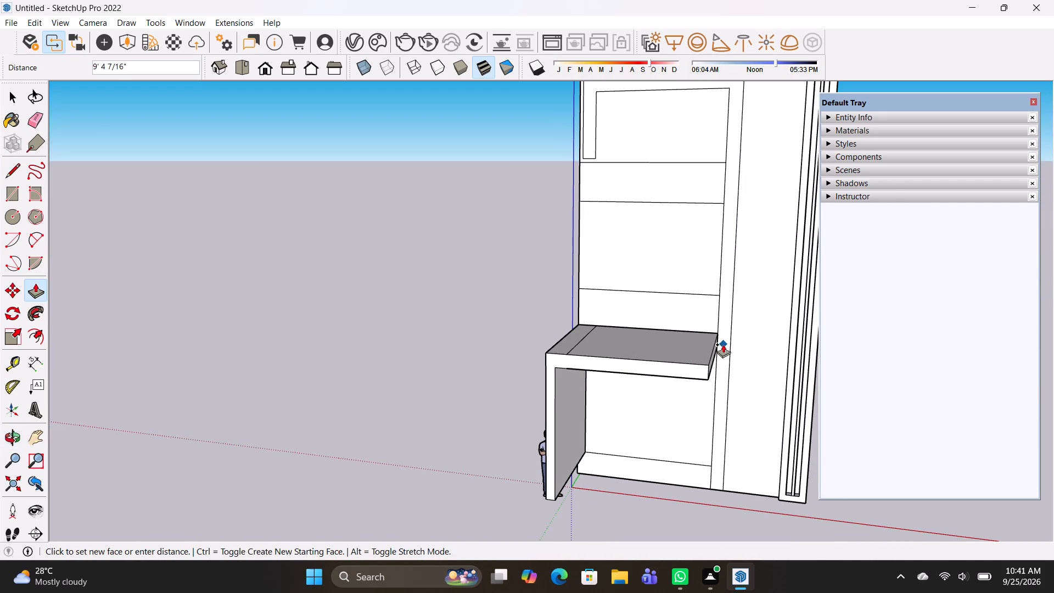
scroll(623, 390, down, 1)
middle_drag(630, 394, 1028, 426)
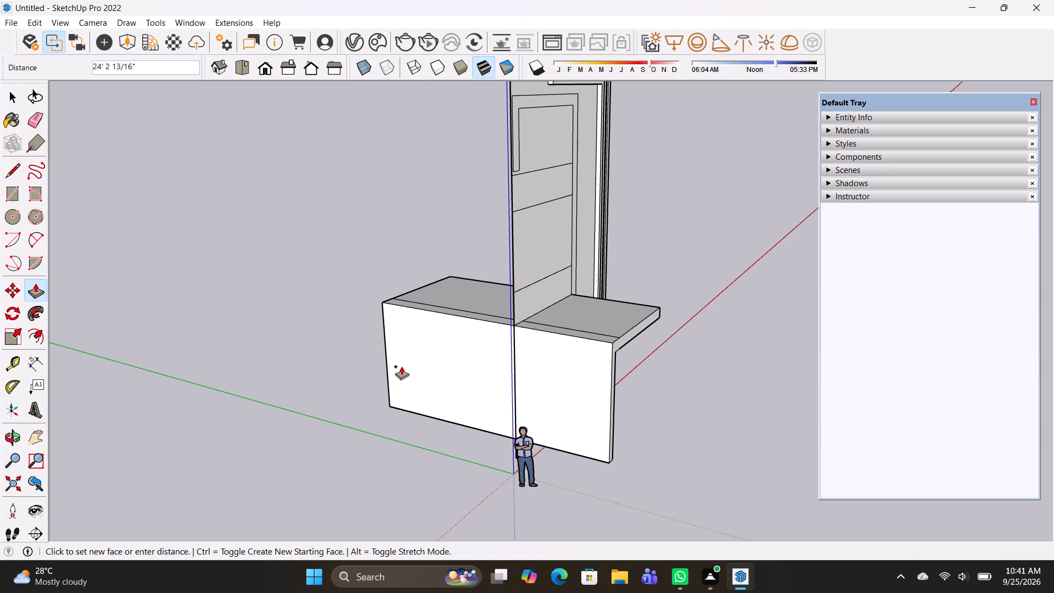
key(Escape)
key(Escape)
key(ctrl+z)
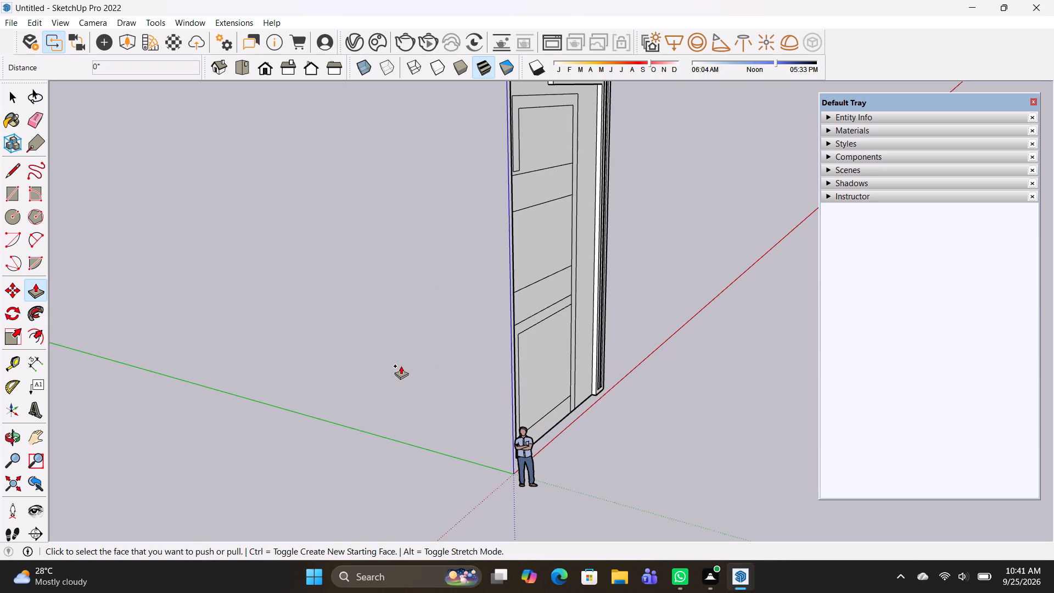
Push the lower L-shaped border 4' back behind the facade.
click(526, 323)
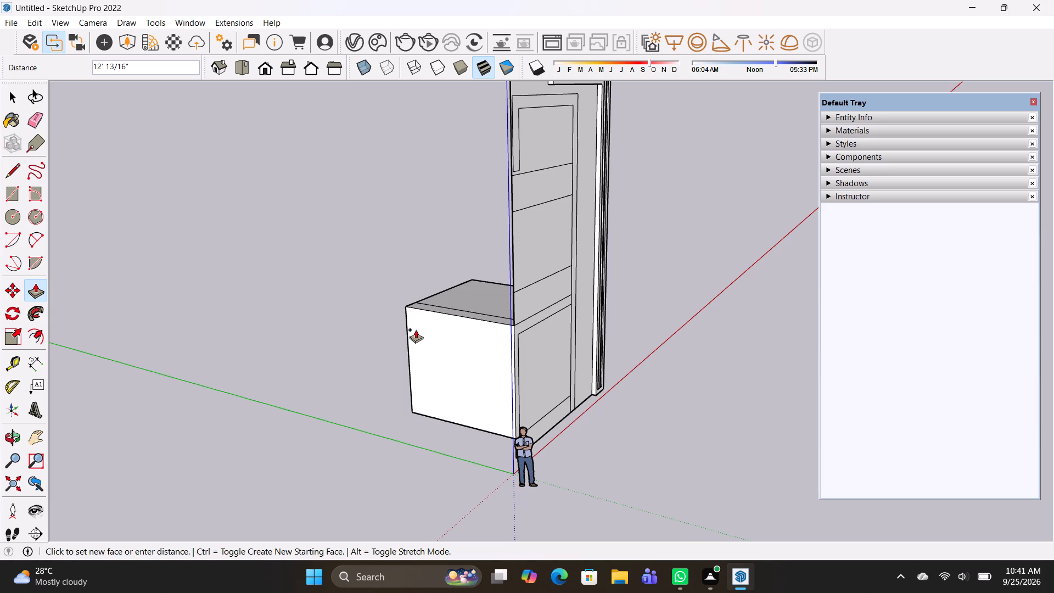
text(4')
key(Return)
Delete the face of the lowest tall panel to leave an opening inside the L-shaped border.
key(space)
click(548, 379)
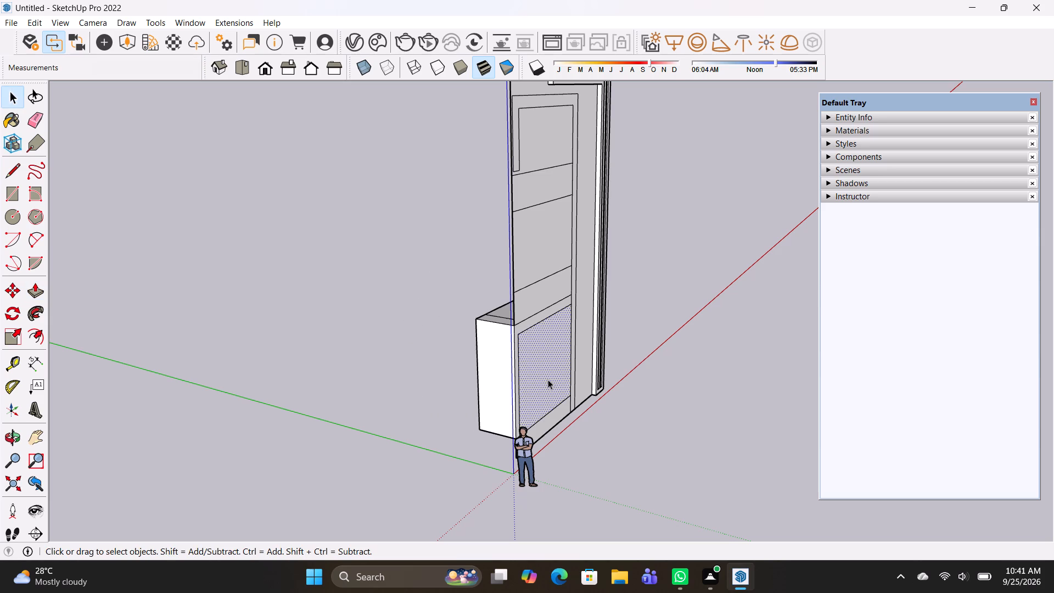
key(Delete)
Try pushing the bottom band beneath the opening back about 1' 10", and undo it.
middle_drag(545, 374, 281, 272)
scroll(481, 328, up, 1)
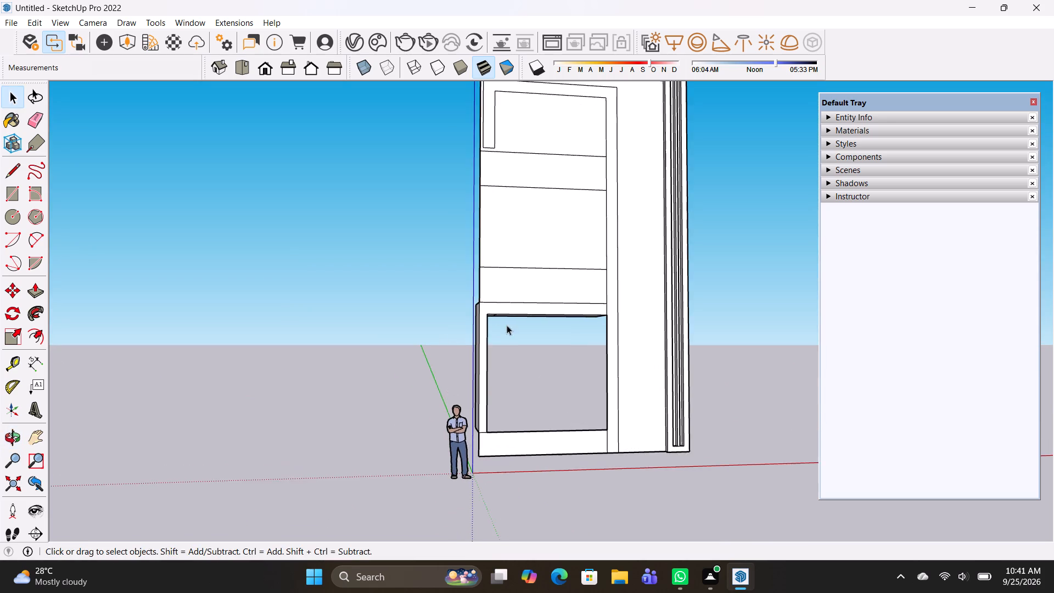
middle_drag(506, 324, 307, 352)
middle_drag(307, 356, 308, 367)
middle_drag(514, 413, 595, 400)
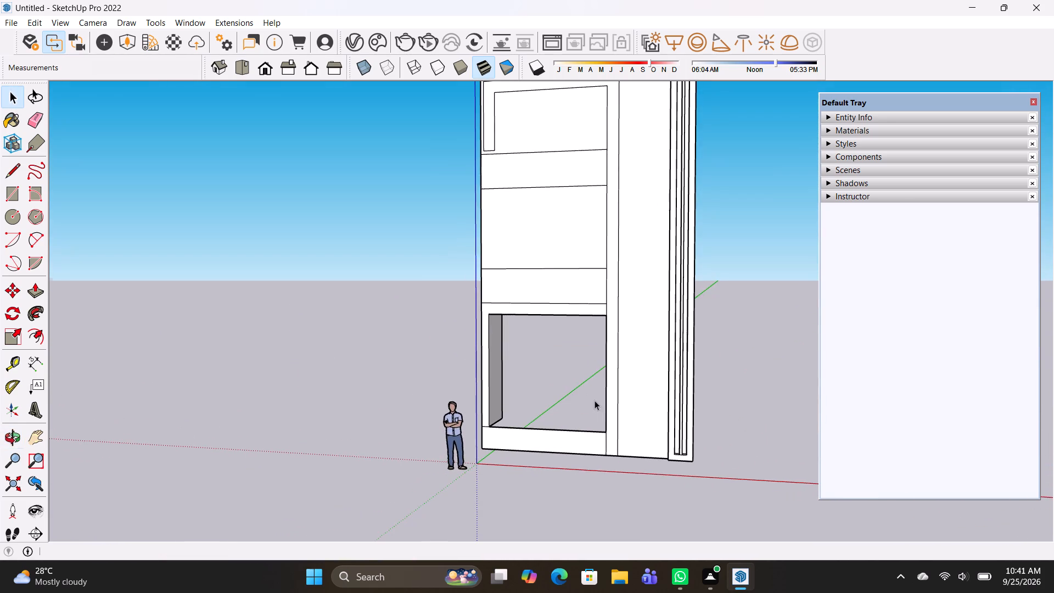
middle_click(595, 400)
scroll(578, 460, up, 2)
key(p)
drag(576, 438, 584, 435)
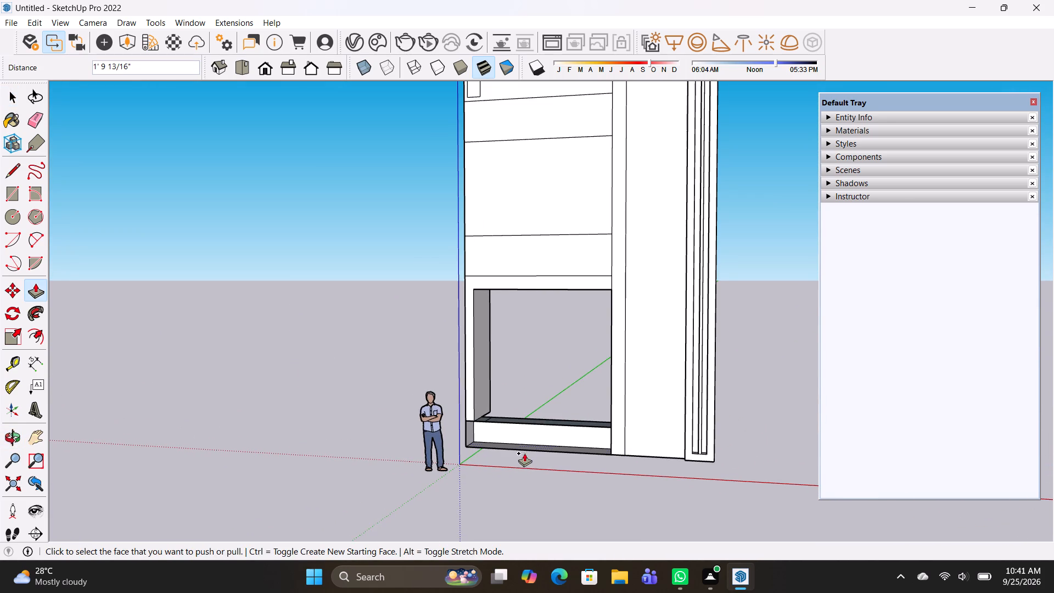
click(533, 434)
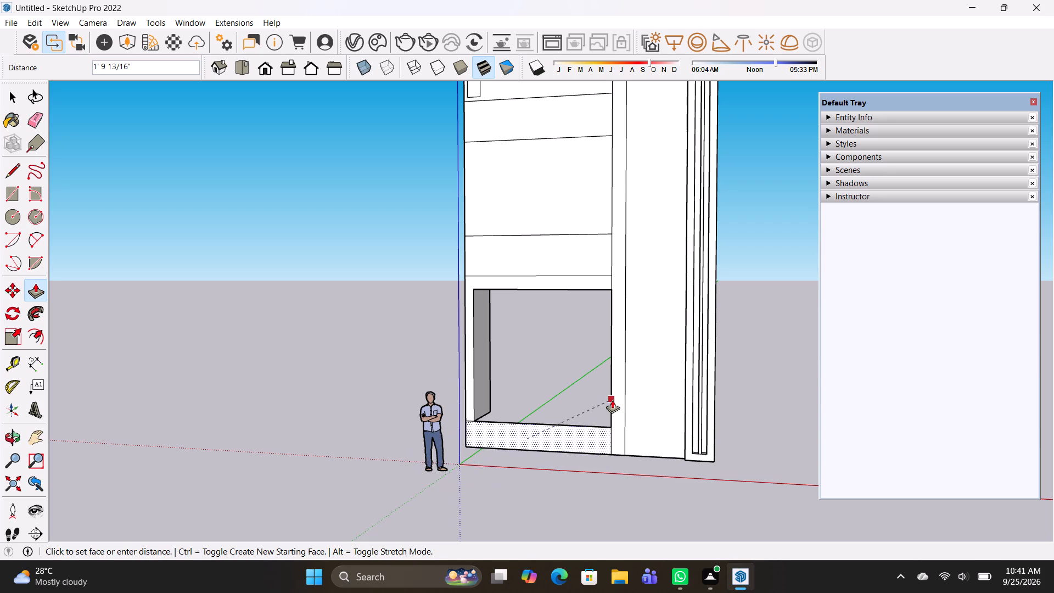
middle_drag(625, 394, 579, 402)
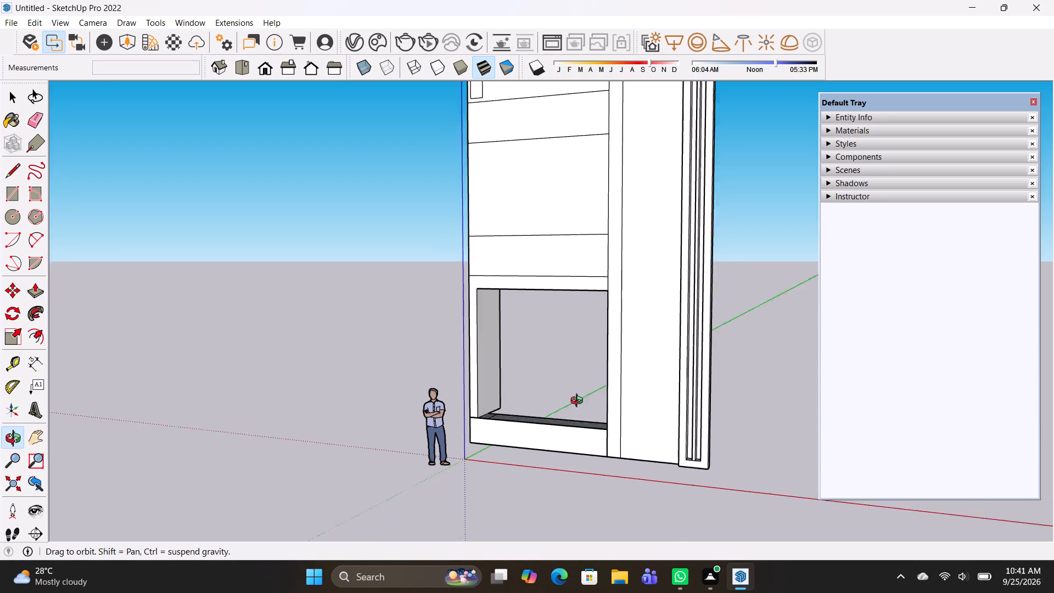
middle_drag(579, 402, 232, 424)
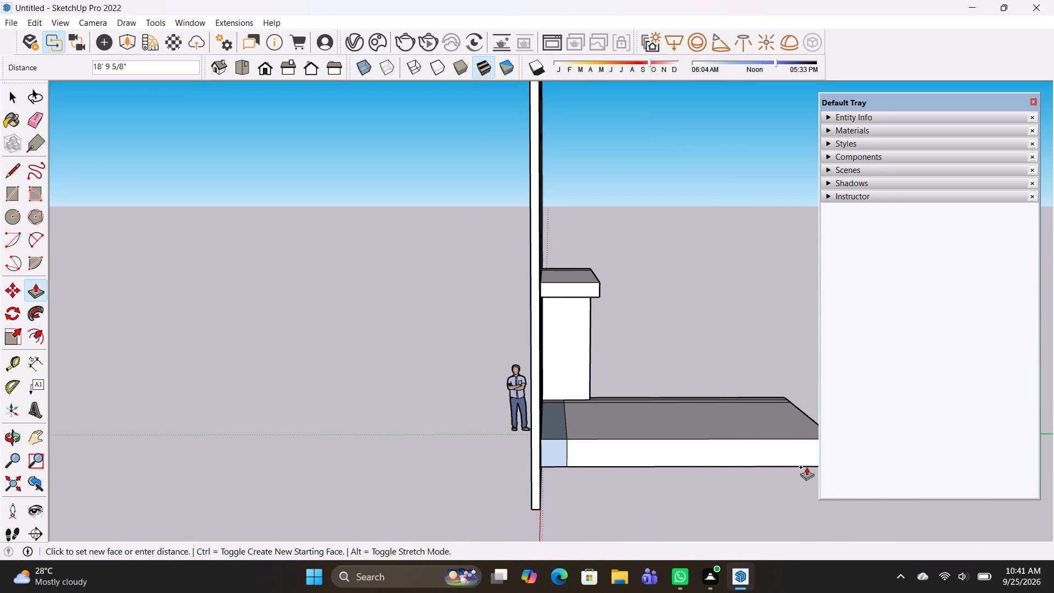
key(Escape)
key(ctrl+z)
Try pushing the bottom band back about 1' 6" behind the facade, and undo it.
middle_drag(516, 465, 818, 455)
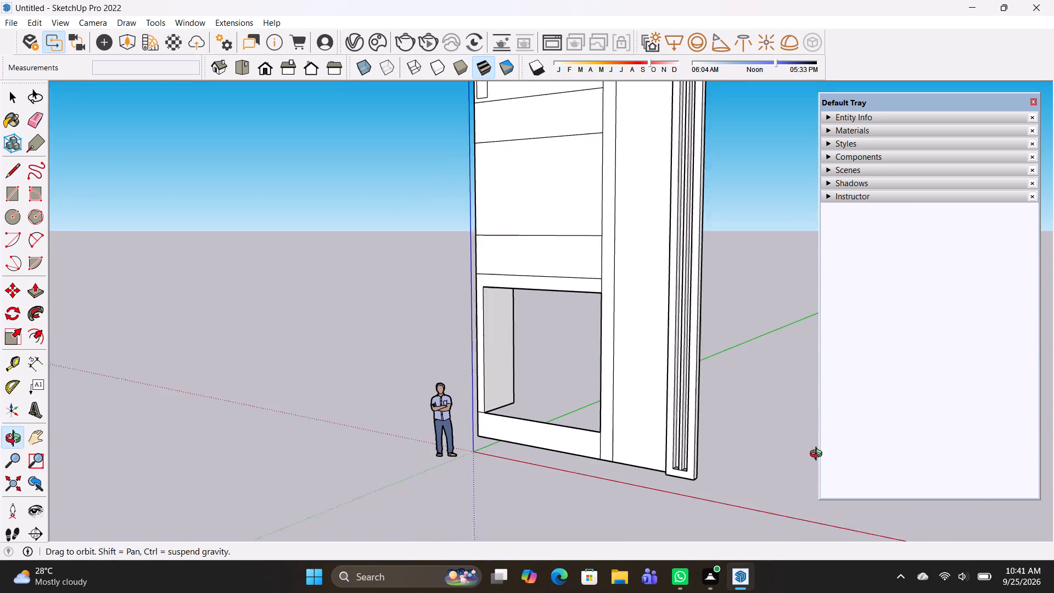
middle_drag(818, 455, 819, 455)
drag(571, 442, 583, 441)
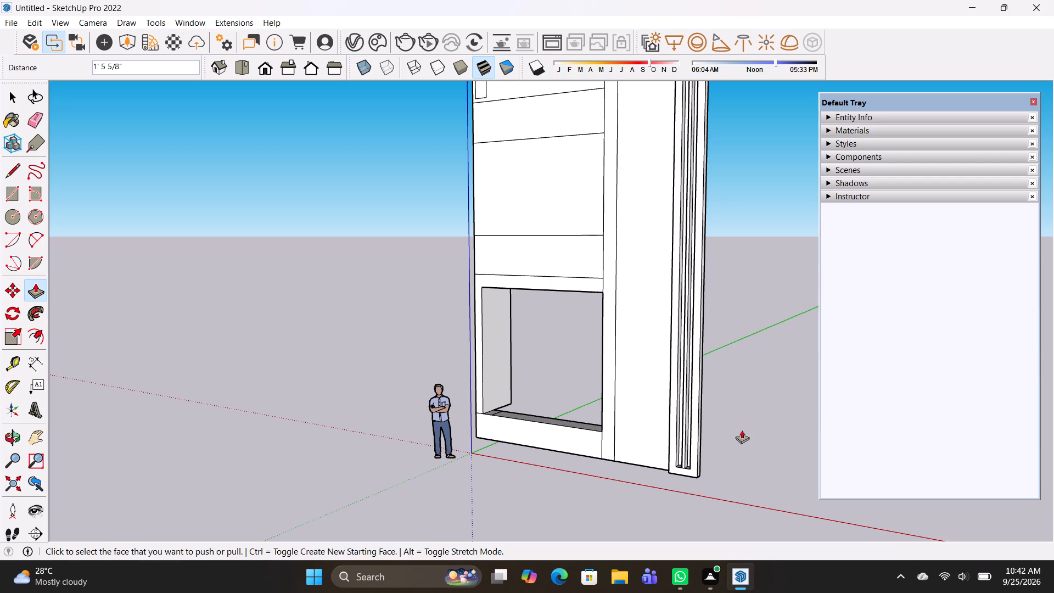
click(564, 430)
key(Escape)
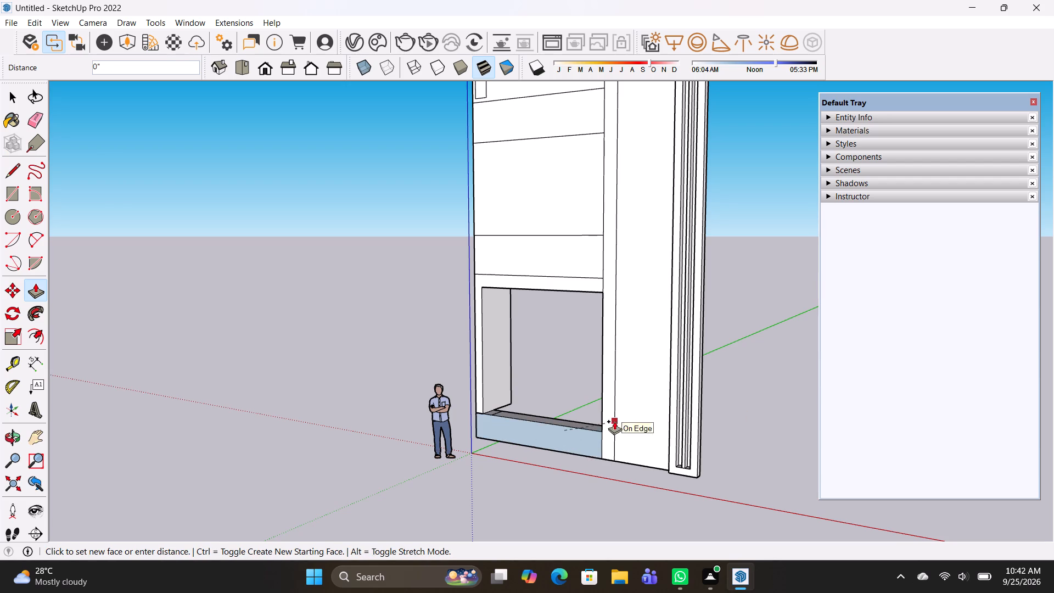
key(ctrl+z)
Push the bottom band beneath the opening about 8' 4" back behind the facade.
click(537, 436)
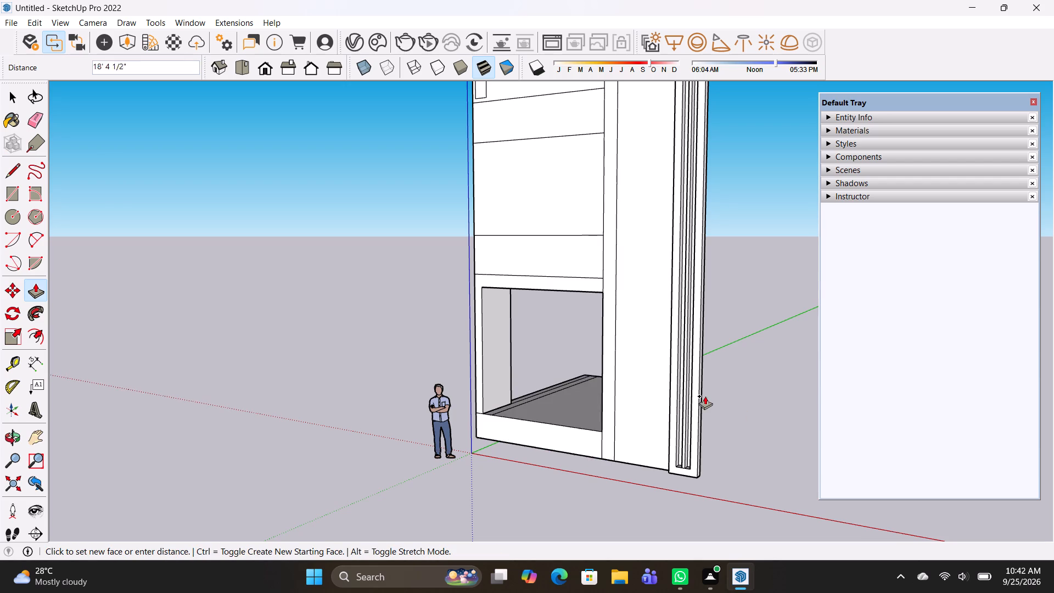
middle_drag(714, 394, 442, 417)
scroll(629, 412, down, 1)
click(596, 400)
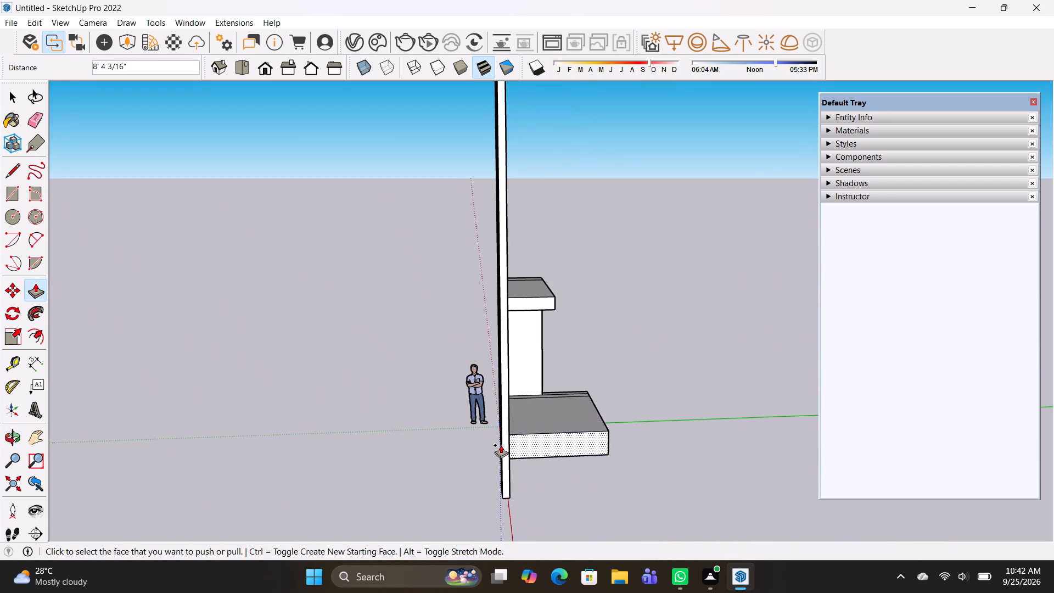
Push the wide, full-height face between the 1' vertical strip and the grooved outer column back 8".
middle_drag(498, 441, 862, 430)
middle_drag(653, 432, 717, 370)
key(space)
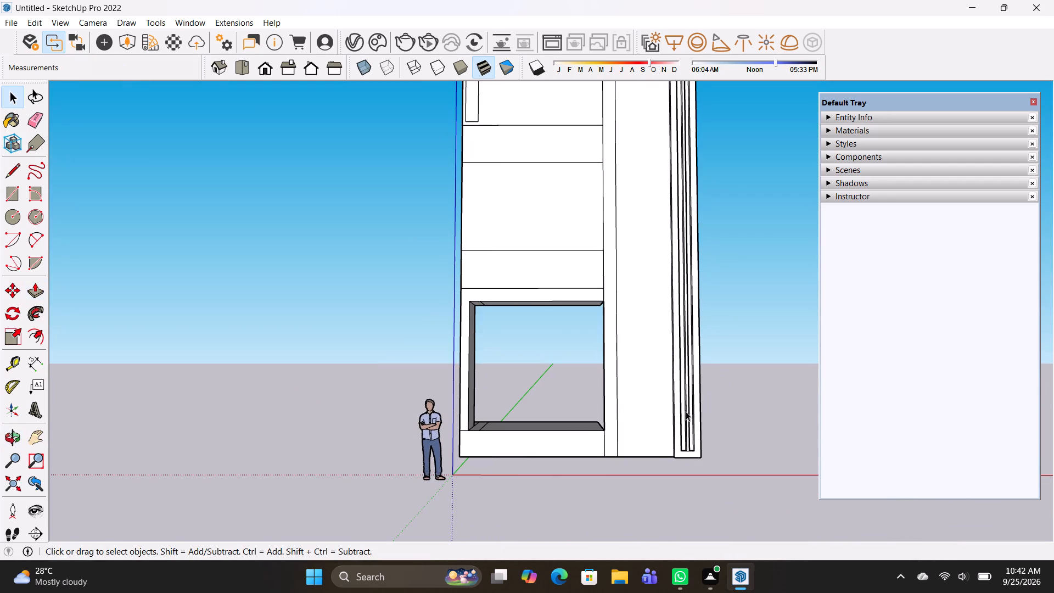
click(649, 419)
middle_drag(703, 418, 427, 461)
key(p)
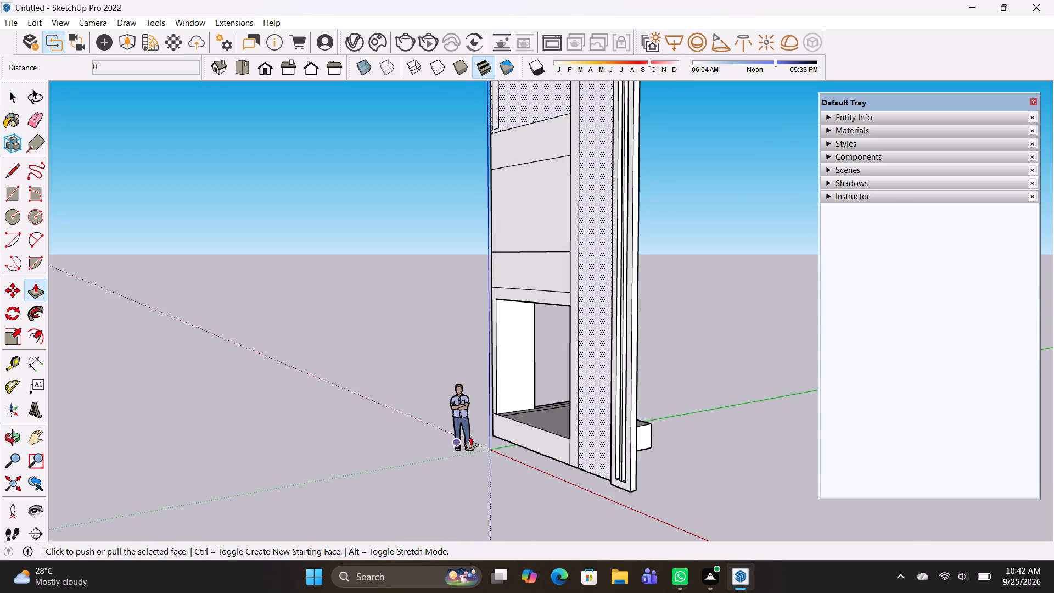
click(588, 406)
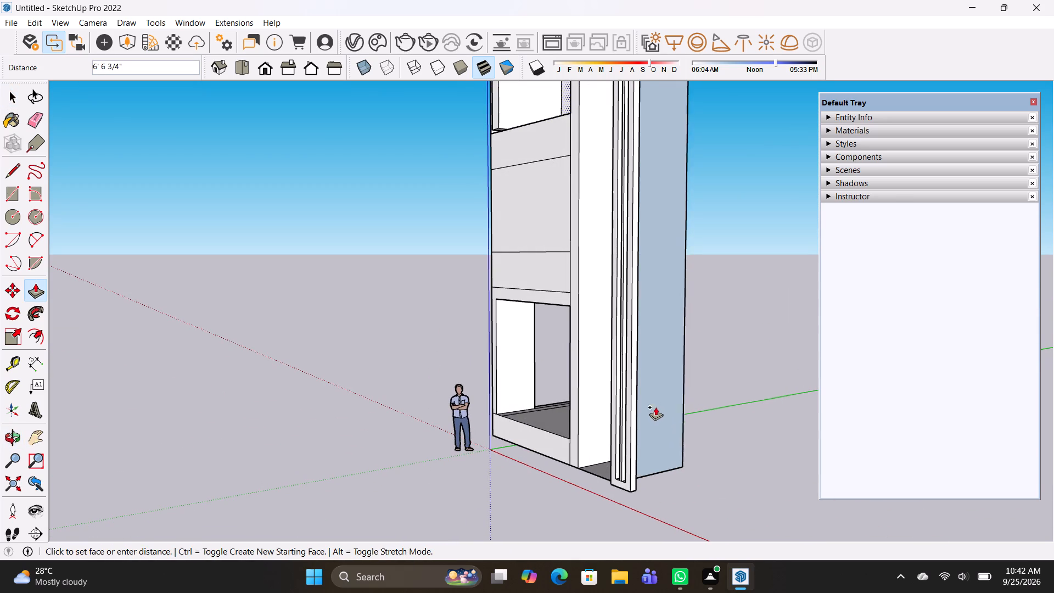
middle_drag(652, 408, 536, 444)
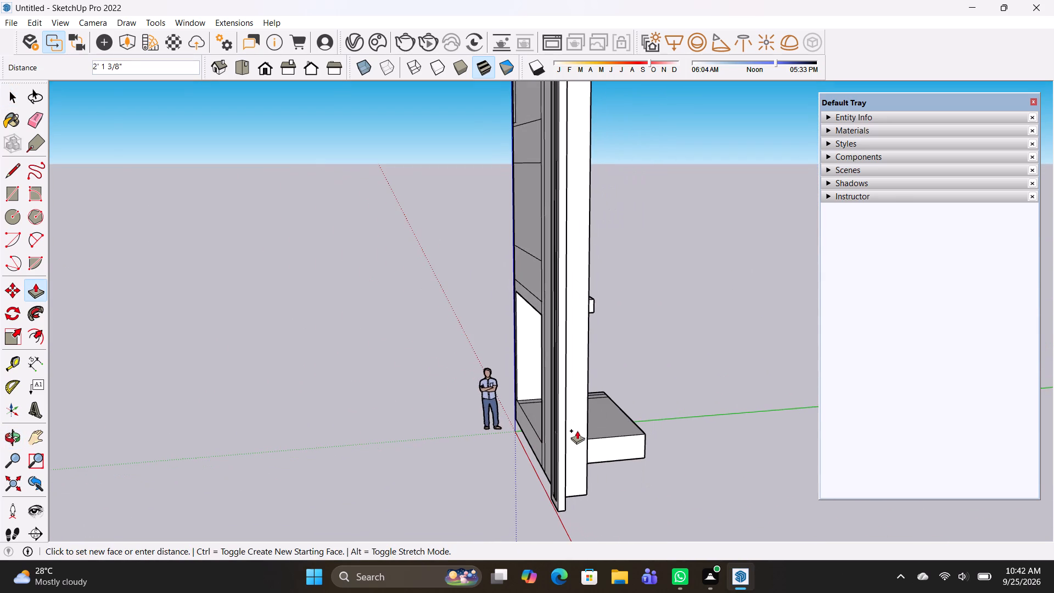
key(8)
key(shift+quotedbl)
key(Return)
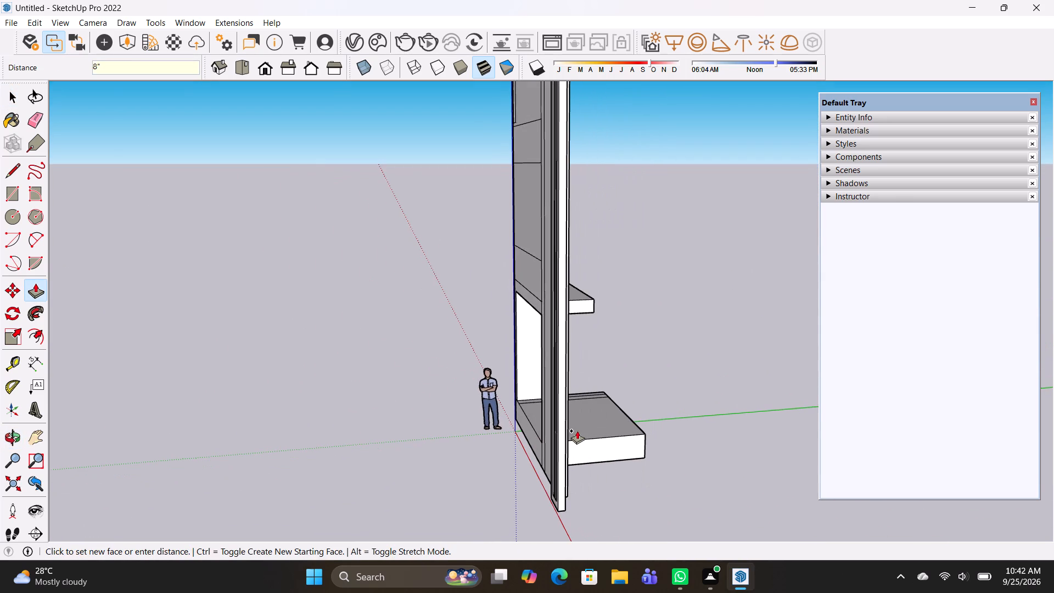
Pull the 1' vertical strip beside the opening 6" forward from the facade.
middle_drag(526, 554, 876, 532)
middle_drag(645, 485, 898, 527)
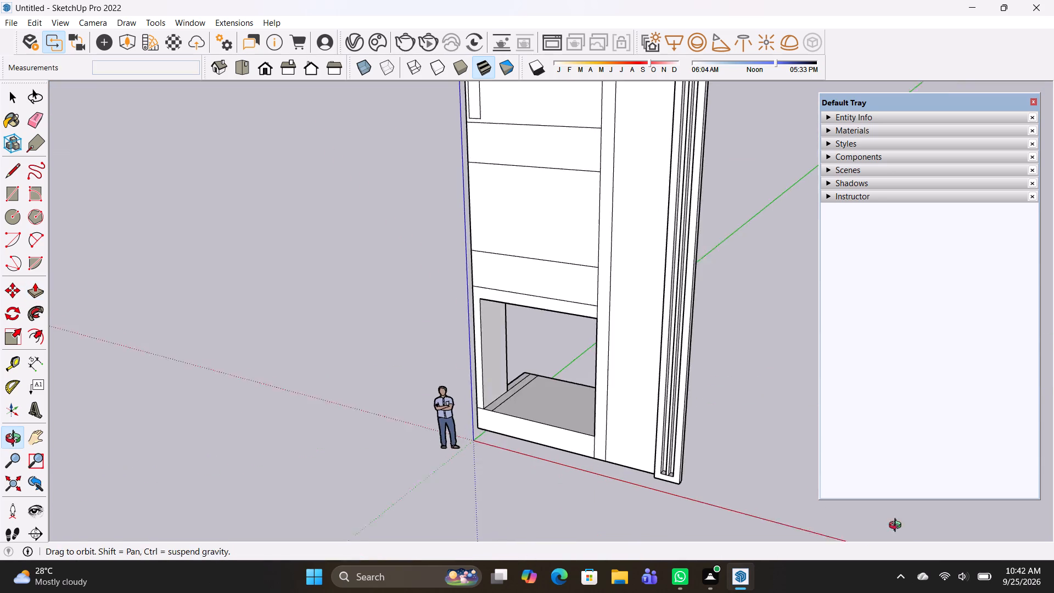
middle_drag(898, 527, 917, 512)
scroll(682, 443, up, 7)
middle_drag(664, 523, 388, 494)
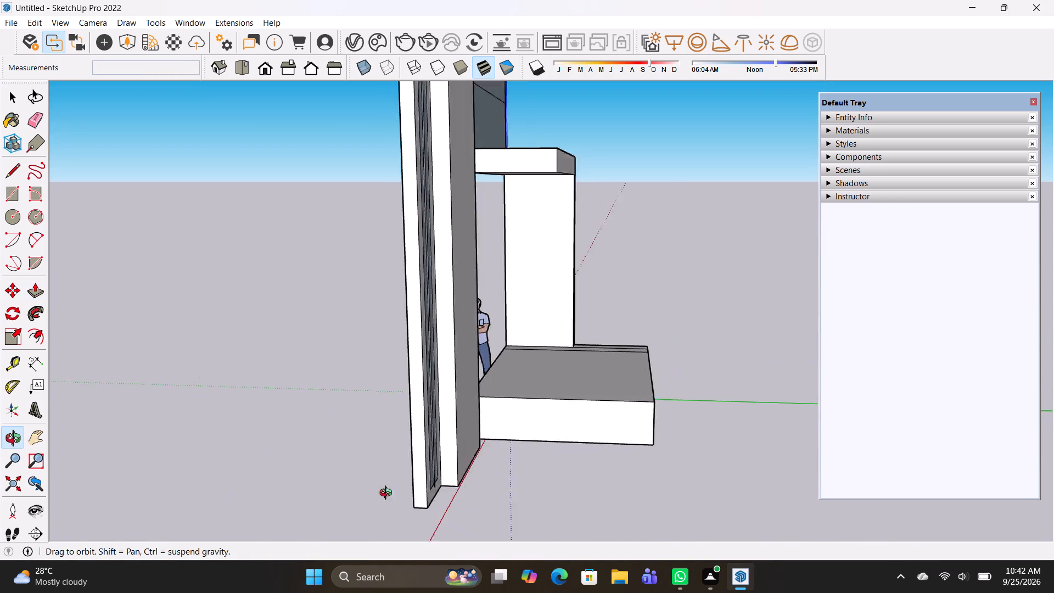
middle_drag(388, 494, 764, 483)
scroll(699, 460, up, 2)
scroll(502, 461, up, 6)
scroll(563, 454, down, 10)
click(553, 297)
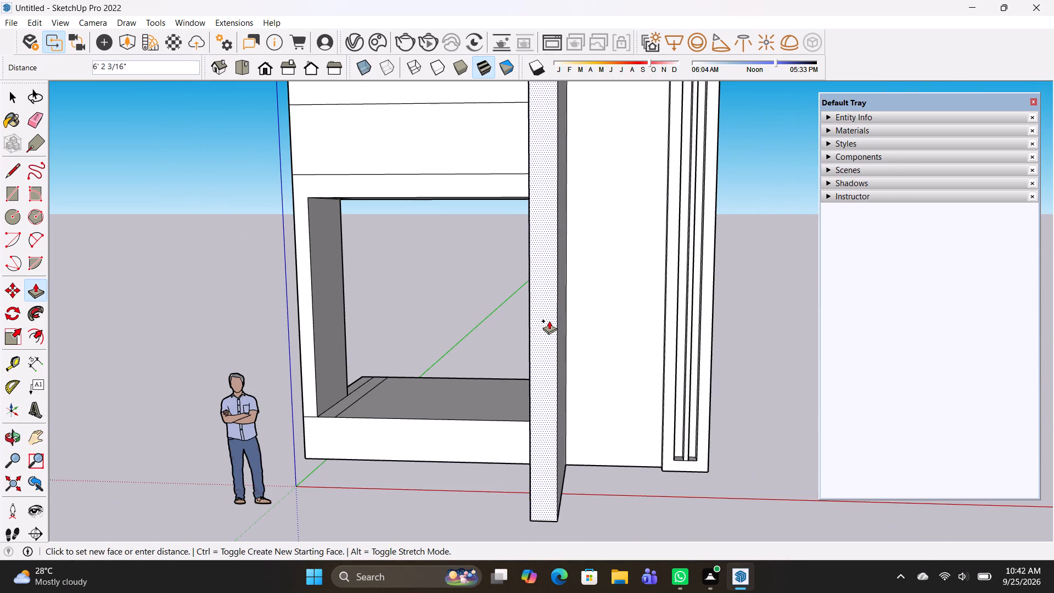
key(6)
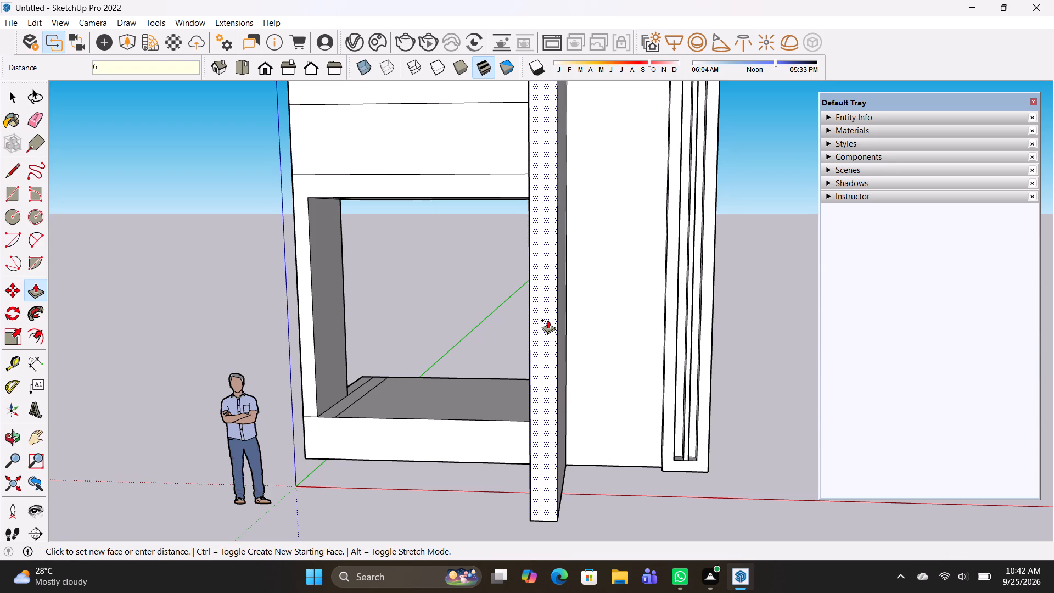
key(shift+quotedbl)
key(Return)
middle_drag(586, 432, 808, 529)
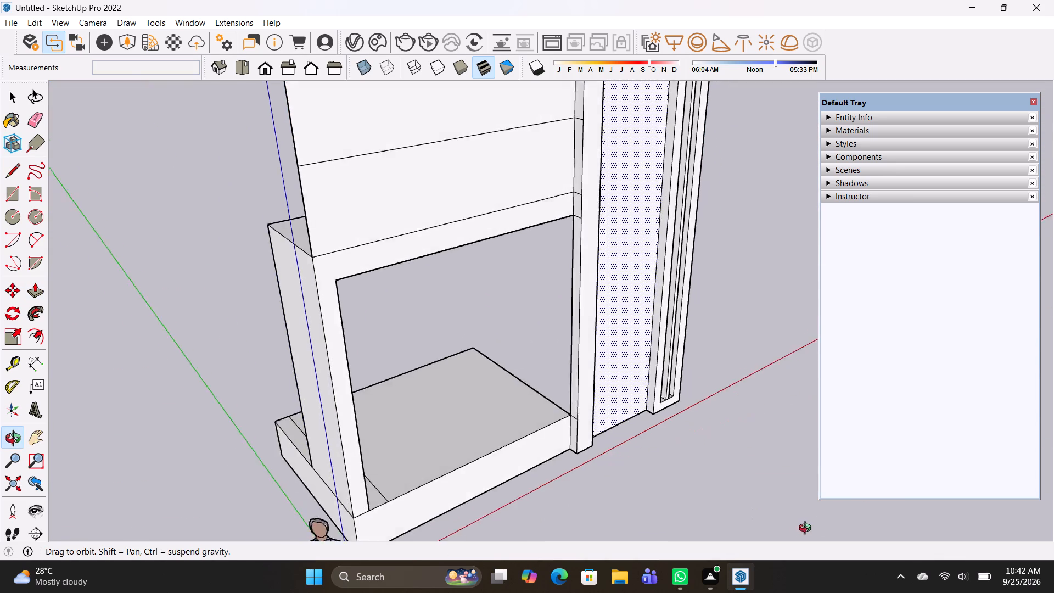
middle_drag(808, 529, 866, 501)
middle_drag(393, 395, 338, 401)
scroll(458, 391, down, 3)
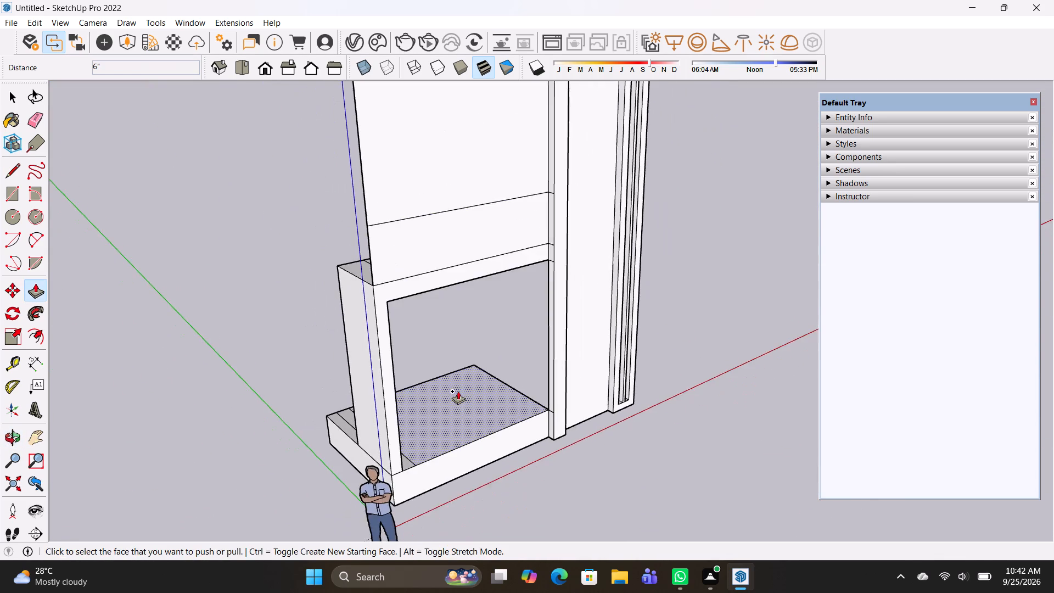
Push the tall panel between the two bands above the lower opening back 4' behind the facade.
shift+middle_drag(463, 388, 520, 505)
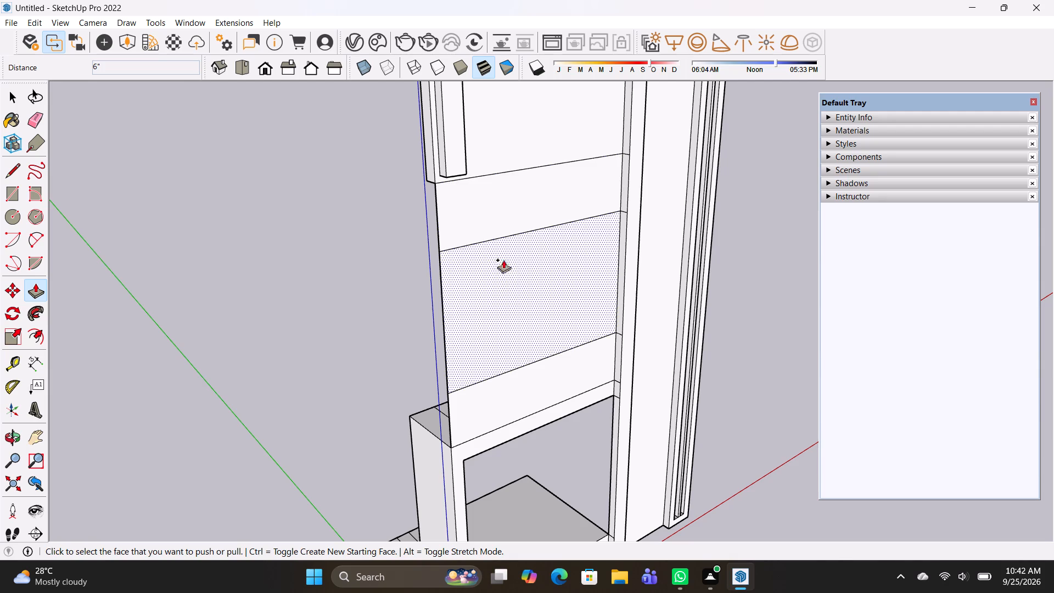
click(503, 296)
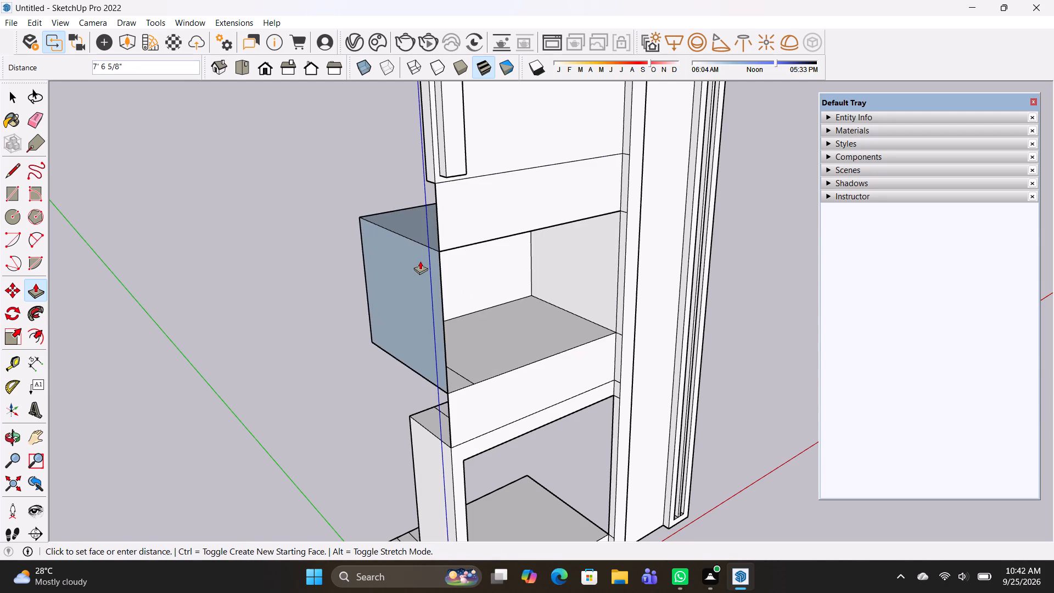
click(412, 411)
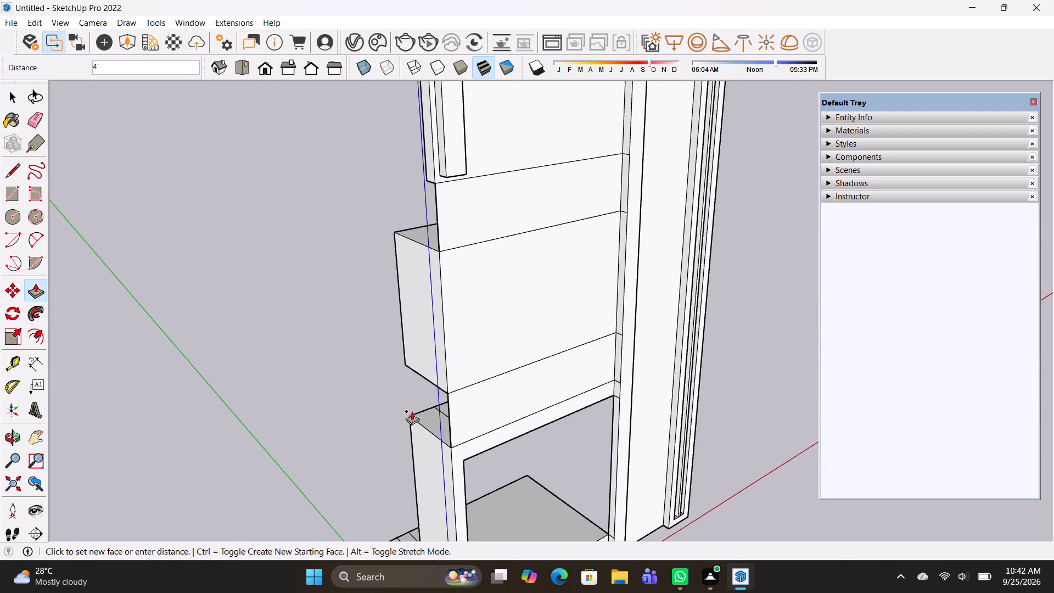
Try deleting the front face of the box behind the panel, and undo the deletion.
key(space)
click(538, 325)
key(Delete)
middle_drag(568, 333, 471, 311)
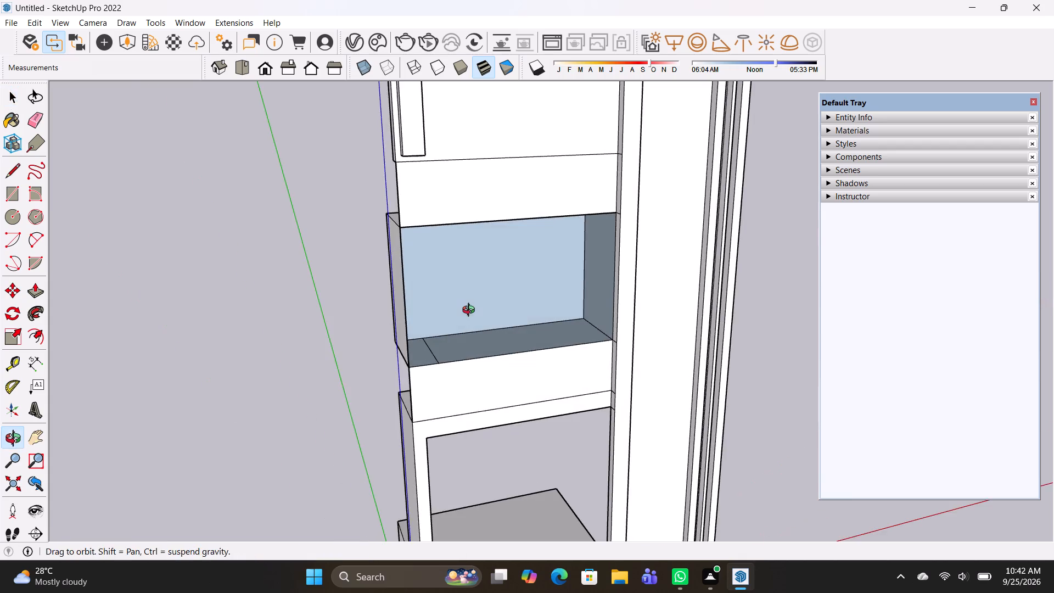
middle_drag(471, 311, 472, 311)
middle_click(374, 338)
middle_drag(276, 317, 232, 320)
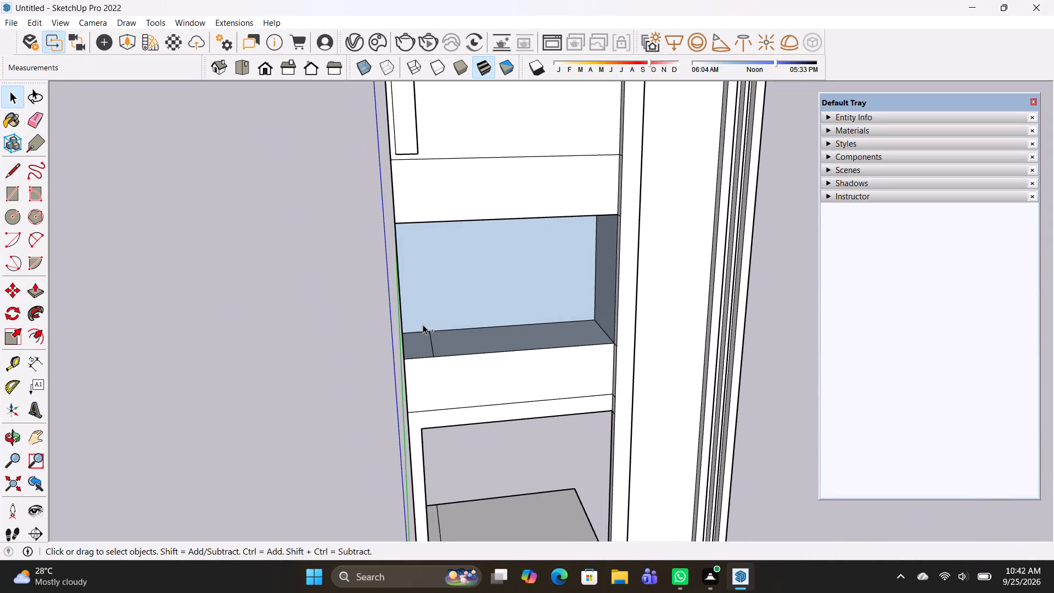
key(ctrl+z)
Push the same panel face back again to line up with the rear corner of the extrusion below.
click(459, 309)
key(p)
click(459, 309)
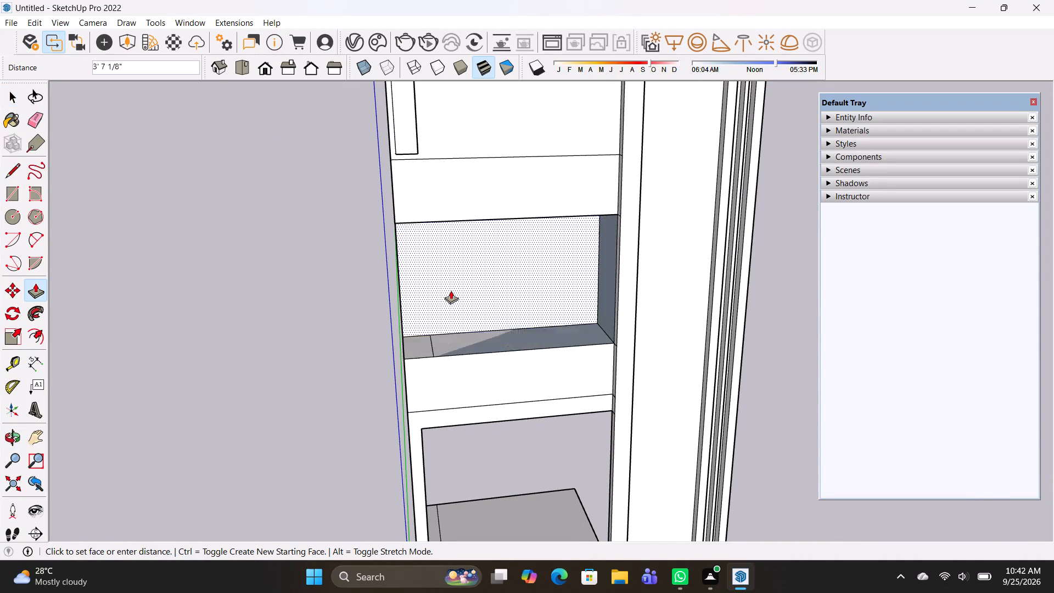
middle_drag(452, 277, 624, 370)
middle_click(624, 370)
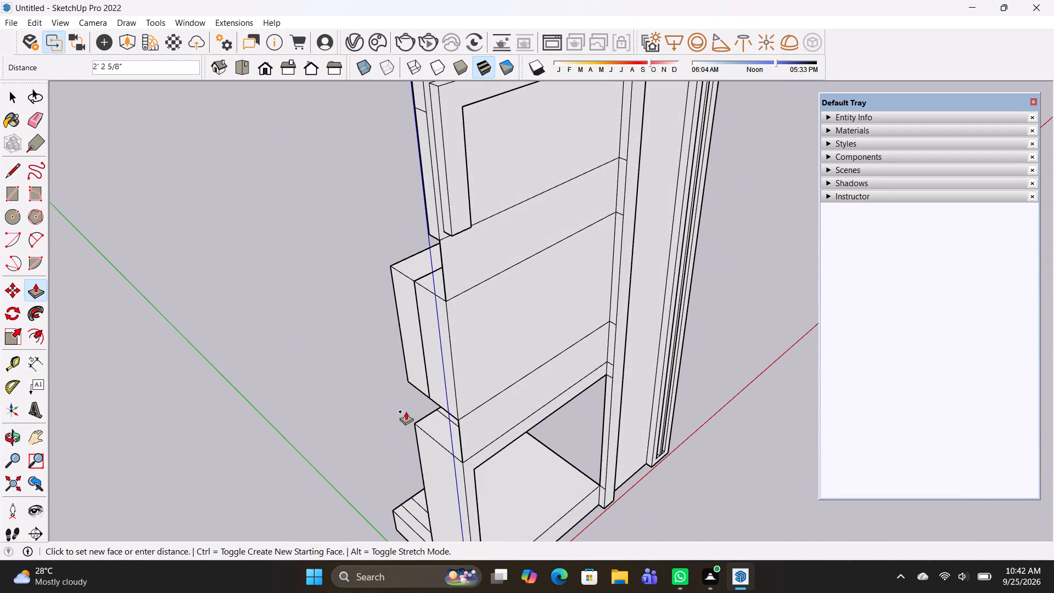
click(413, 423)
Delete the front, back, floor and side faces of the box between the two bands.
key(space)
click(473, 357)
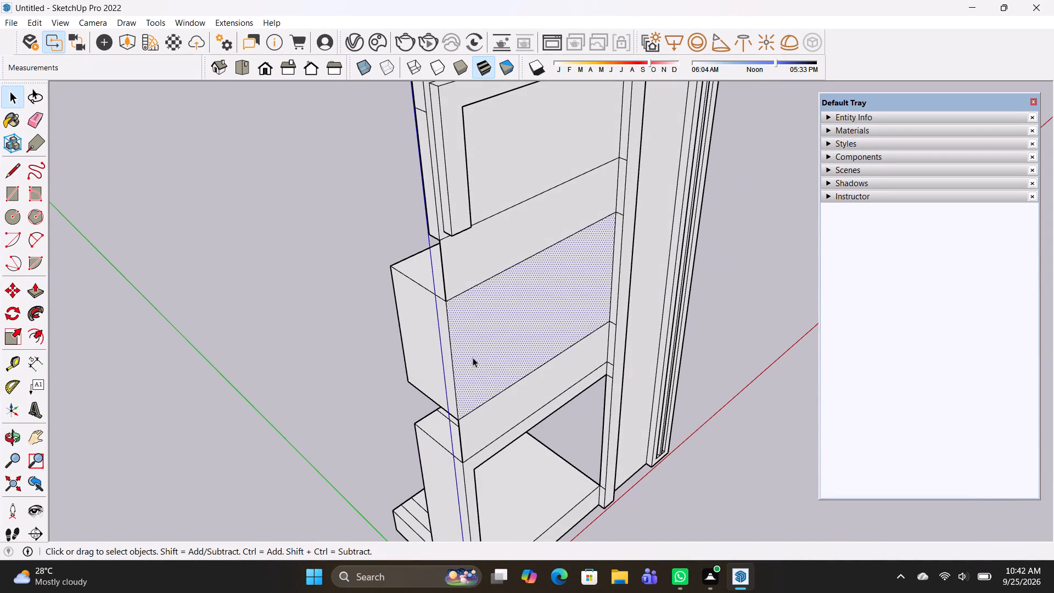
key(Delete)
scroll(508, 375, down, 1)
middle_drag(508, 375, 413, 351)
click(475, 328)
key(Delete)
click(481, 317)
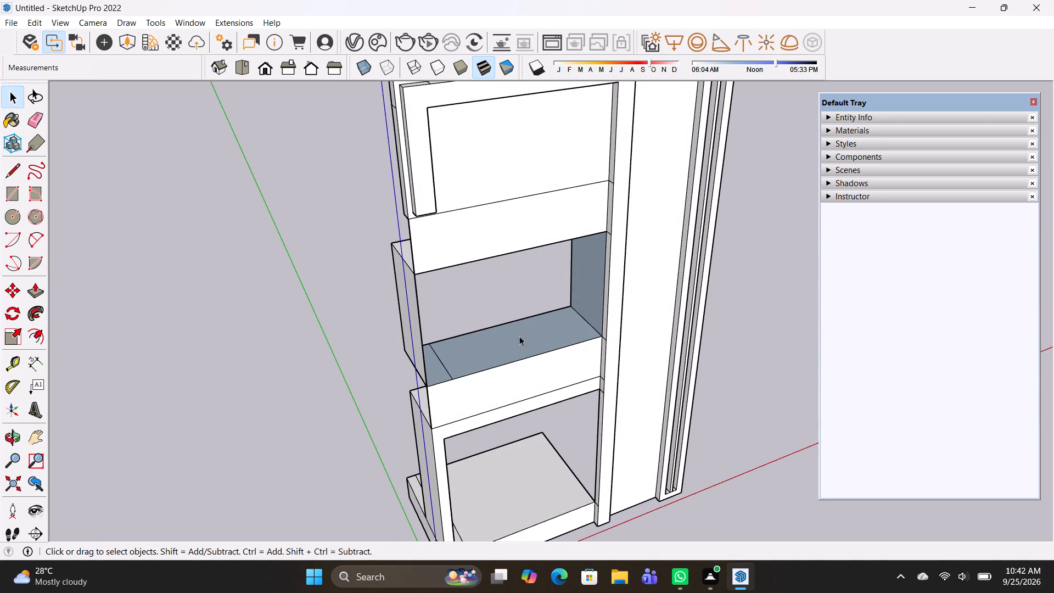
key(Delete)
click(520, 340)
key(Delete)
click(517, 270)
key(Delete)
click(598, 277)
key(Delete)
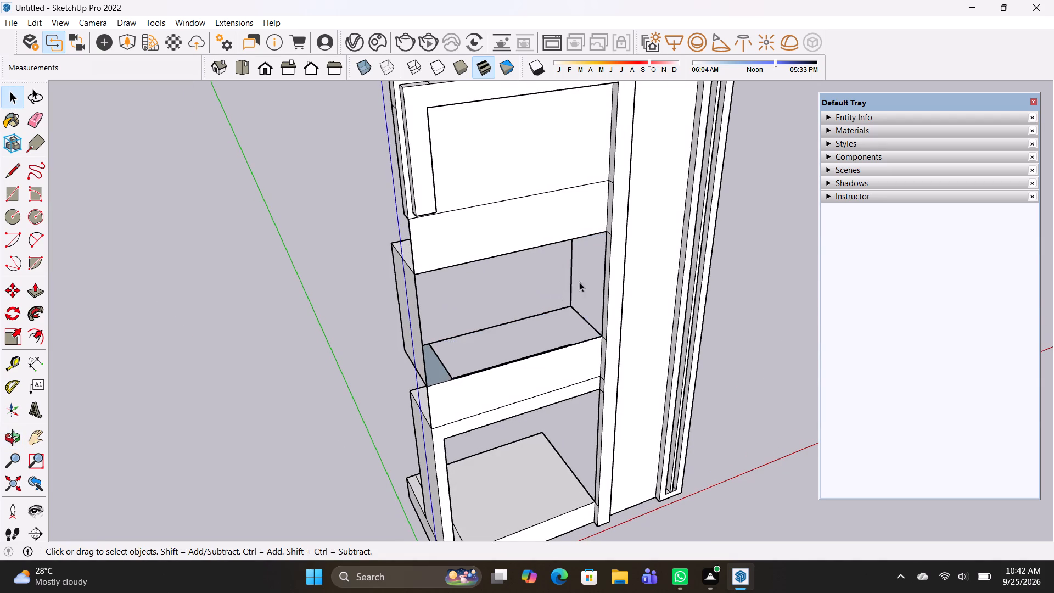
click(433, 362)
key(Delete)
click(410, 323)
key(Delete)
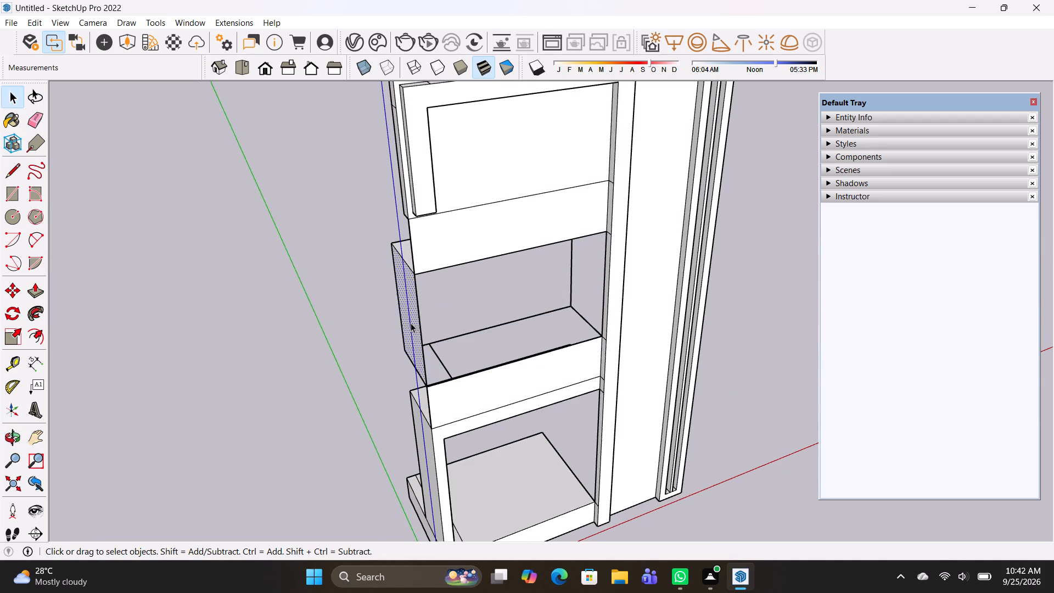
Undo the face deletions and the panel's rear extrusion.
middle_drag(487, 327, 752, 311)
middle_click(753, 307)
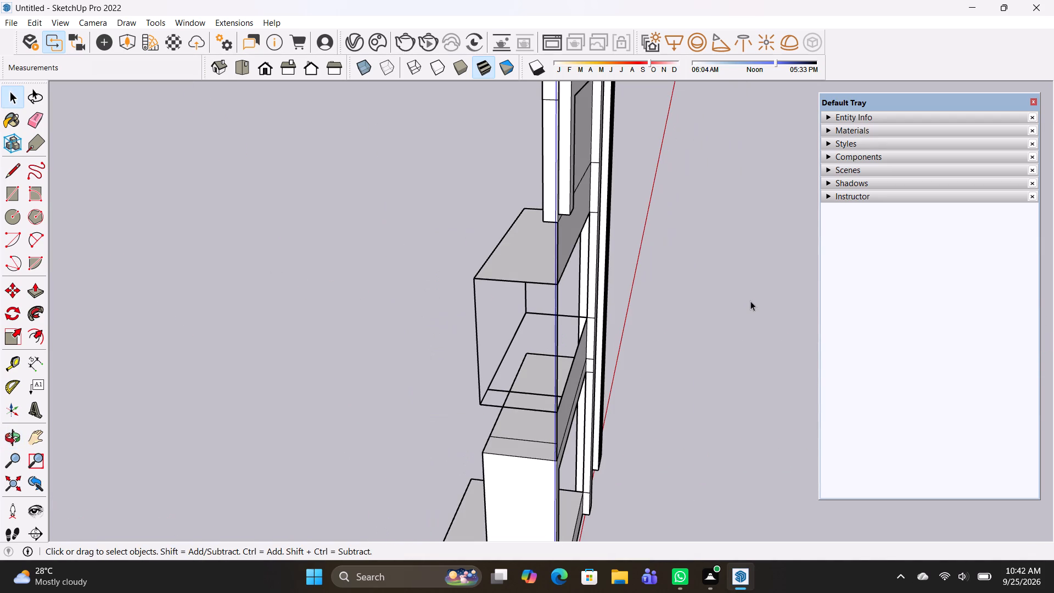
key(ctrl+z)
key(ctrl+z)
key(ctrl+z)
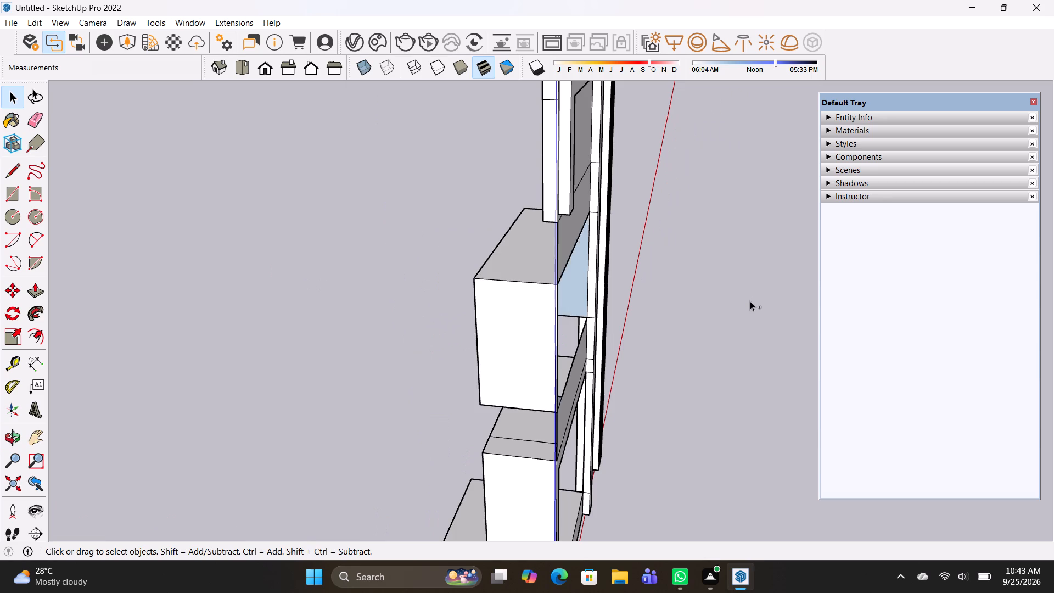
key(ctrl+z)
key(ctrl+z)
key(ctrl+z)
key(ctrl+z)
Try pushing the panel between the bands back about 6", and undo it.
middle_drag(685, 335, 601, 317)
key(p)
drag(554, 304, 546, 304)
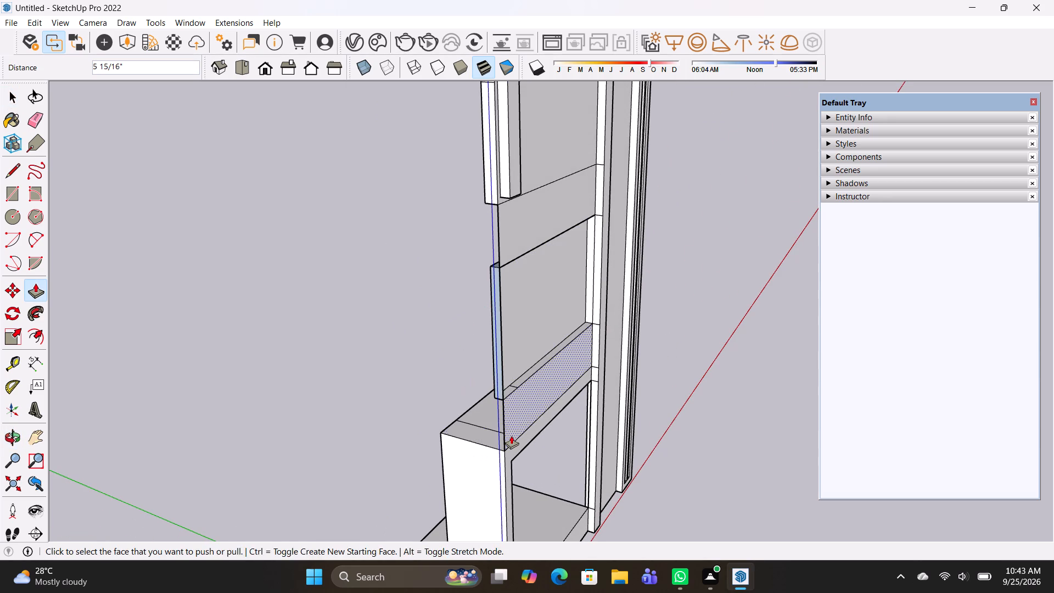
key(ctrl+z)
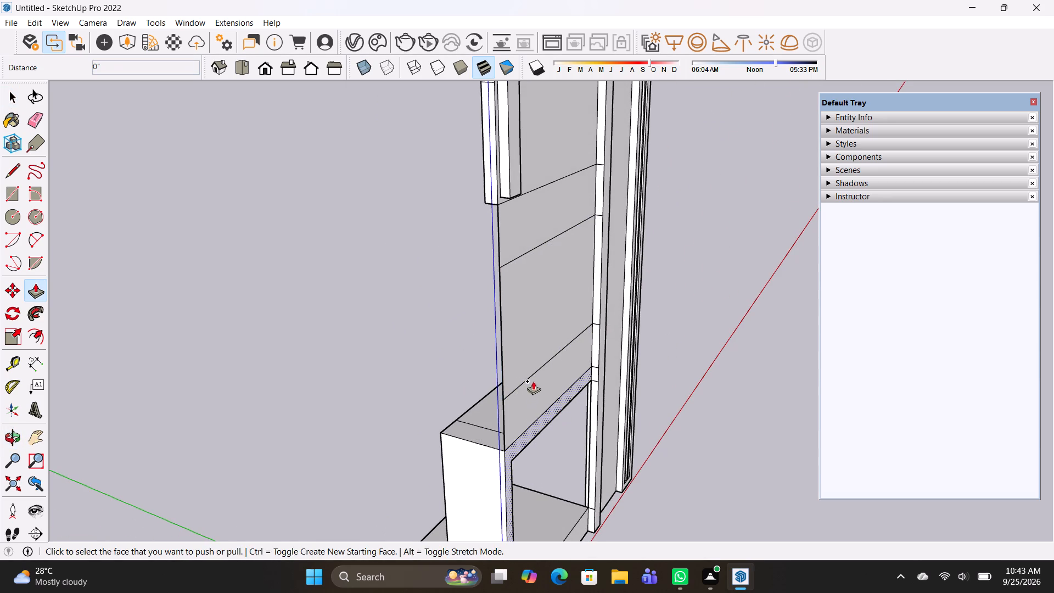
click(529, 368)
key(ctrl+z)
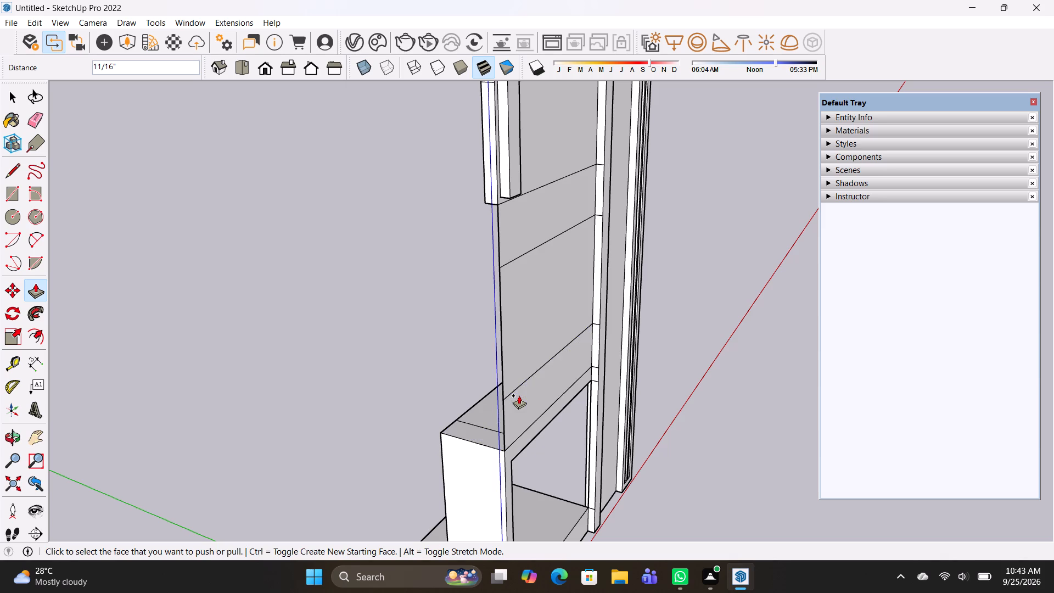
Push the panel between the two bands back 4', aligned with the rear corner of the extrusion below.
click(519, 372)
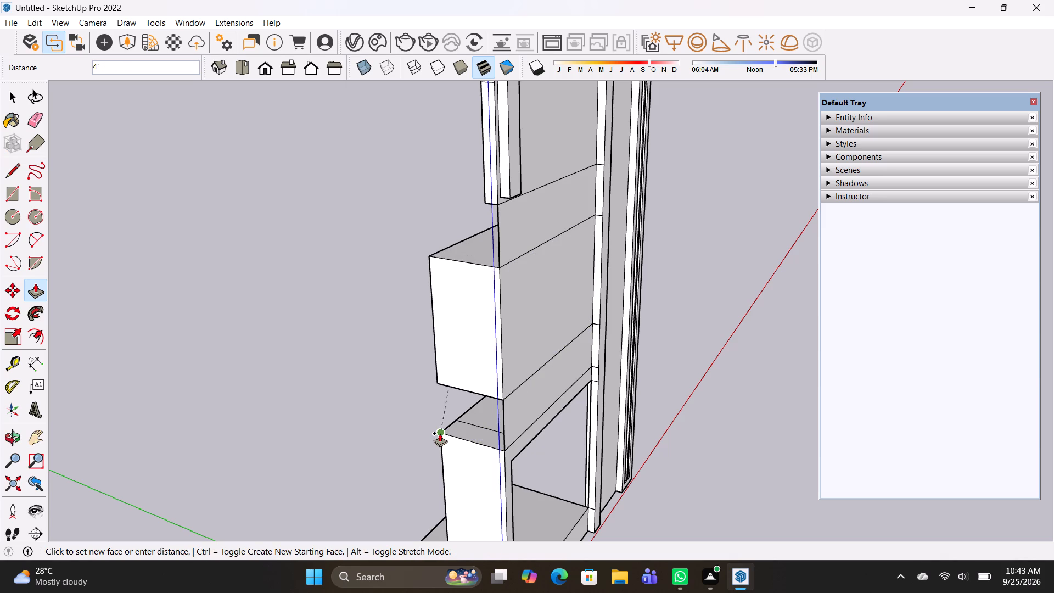
click(440, 433)
Delete the panel's front face to open a recess between the two bands.
key(space)
click(541, 341)
key(Delete)
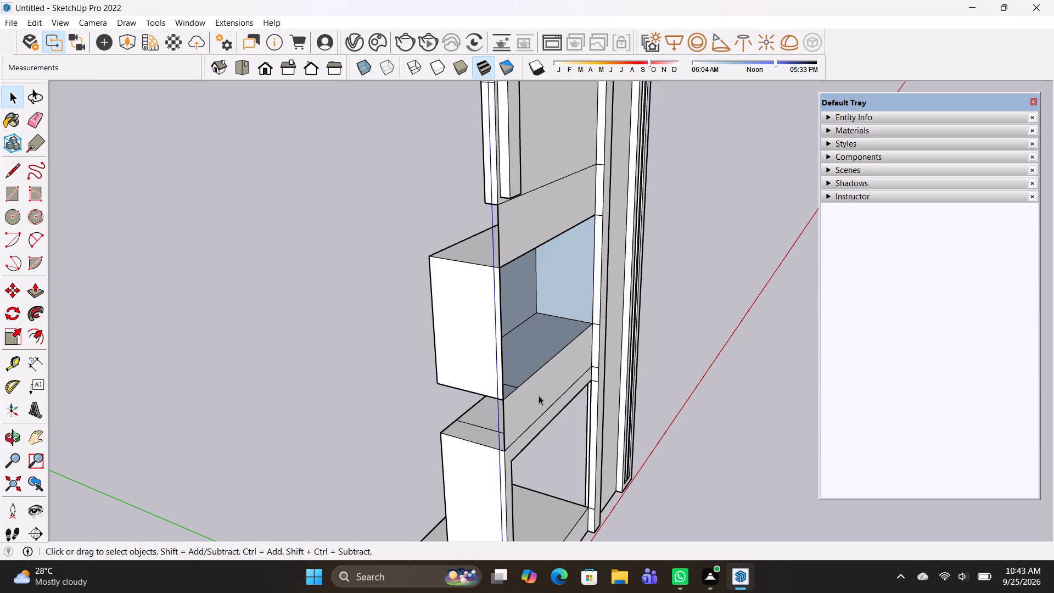
Pull the band directly beneath the recess forward, finishing with a pull of about 6 1/8".
click(534, 403)
key(p)
click(532, 403)
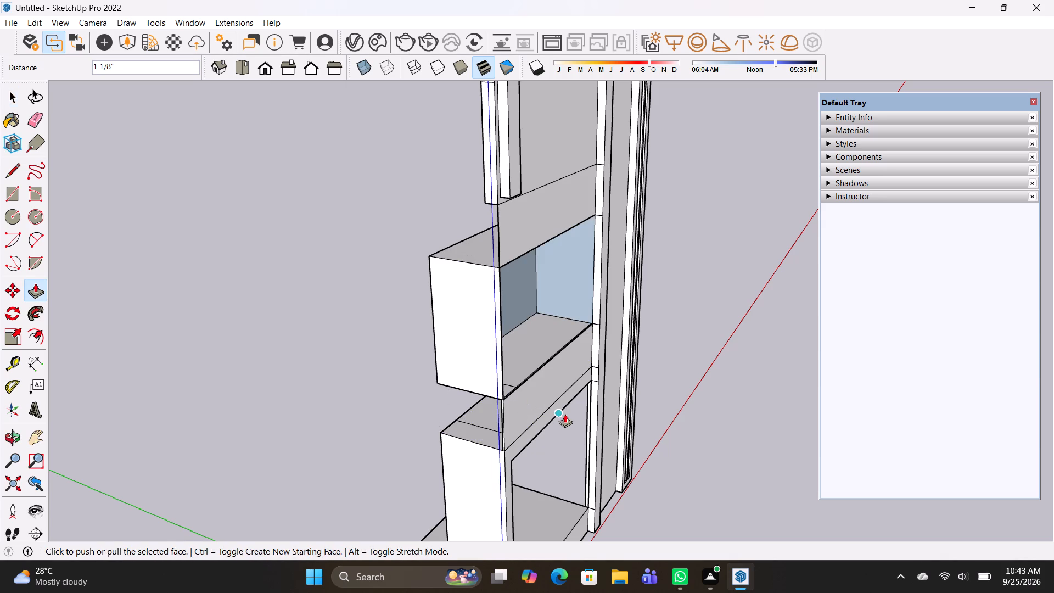
click(524, 398)
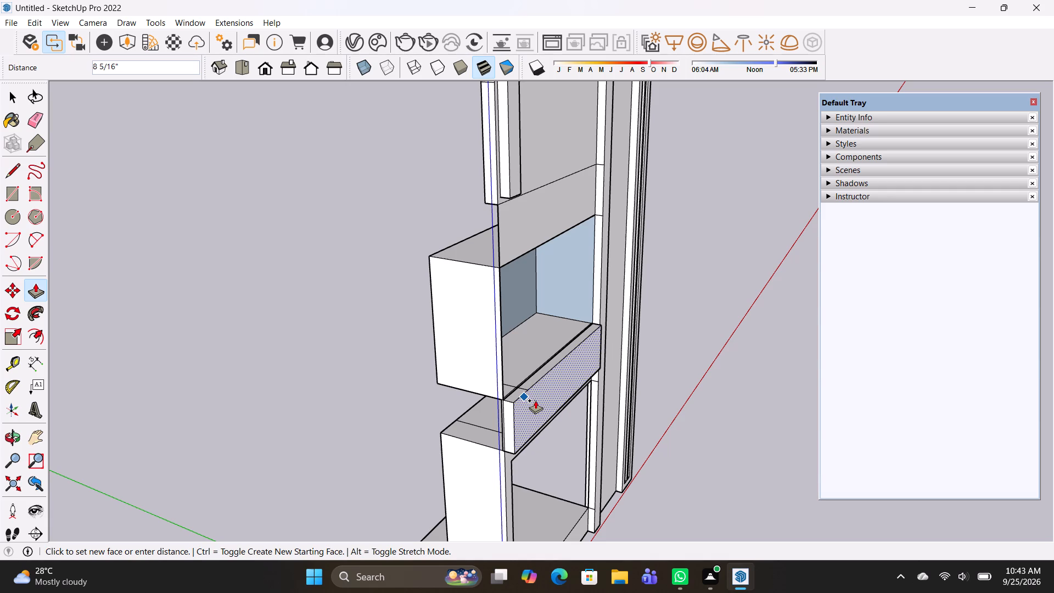
click(533, 396)
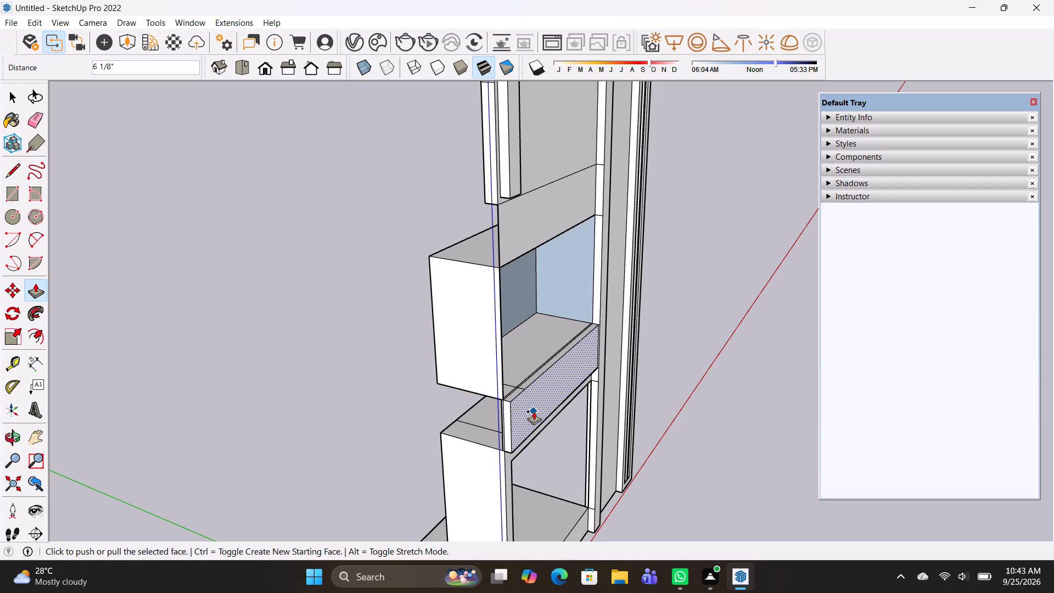
Raise the larger top face of the lower rear extrusion 3' to meet the underside of the recess box.
key(l)
middle_drag(474, 427, 825, 343)
key(space)
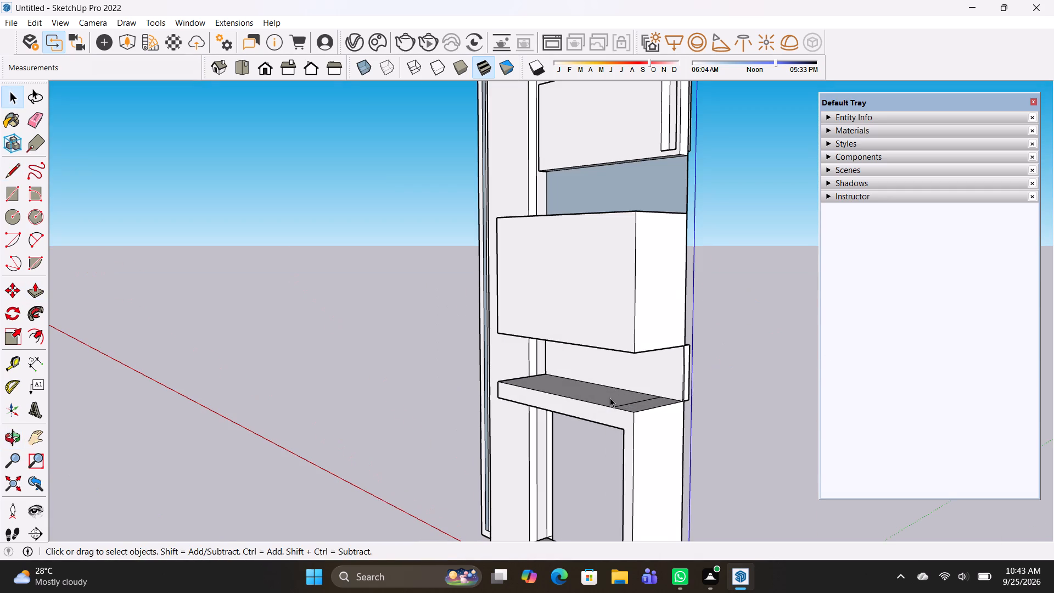
key(p)
scroll(597, 396, up, 8)
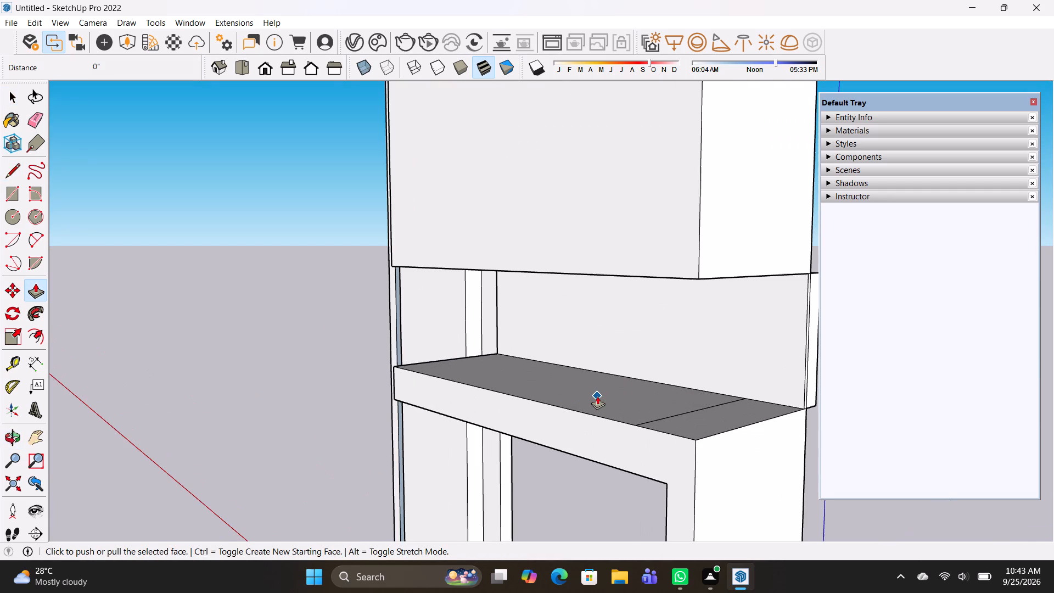
key(space)
click(599, 390)
key(p)
click(599, 390)
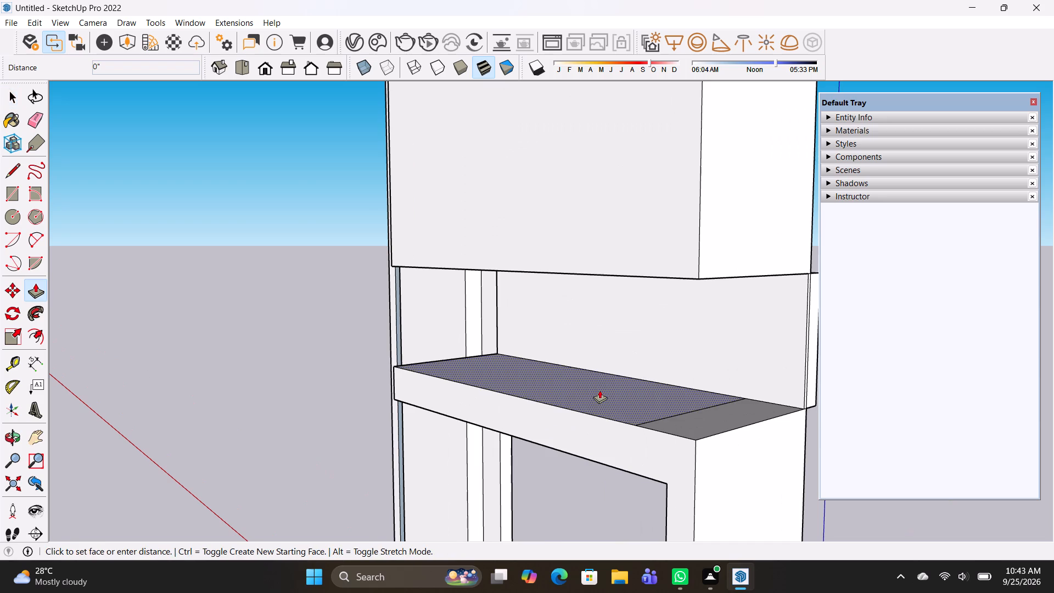
click(699, 279)
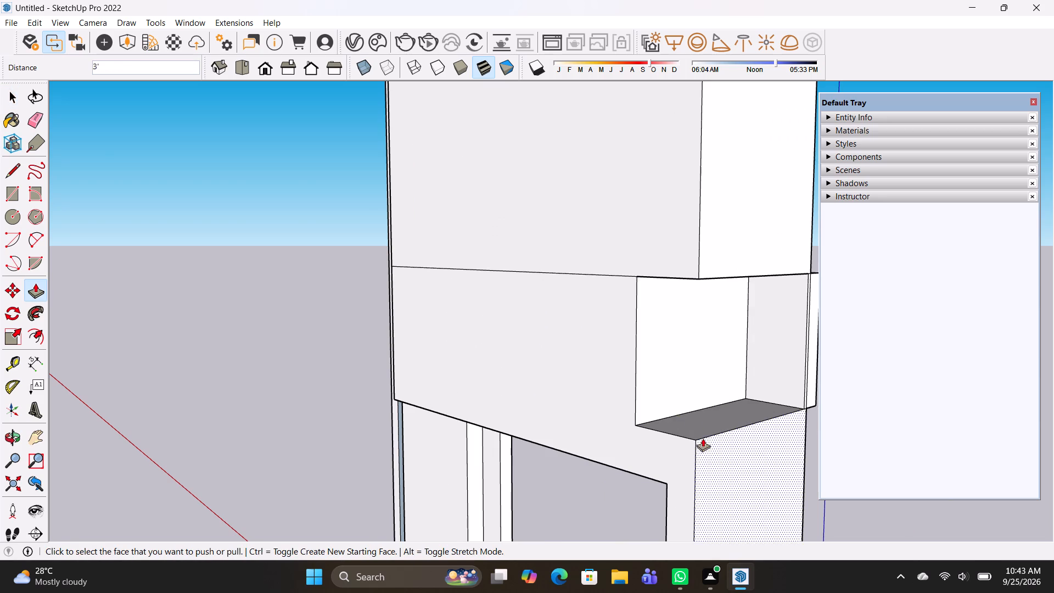
Raise the remaining end portion of the lower extrusion's top about 3', flush with the underside of the recess box.
click(703, 429)
click(691, 426)
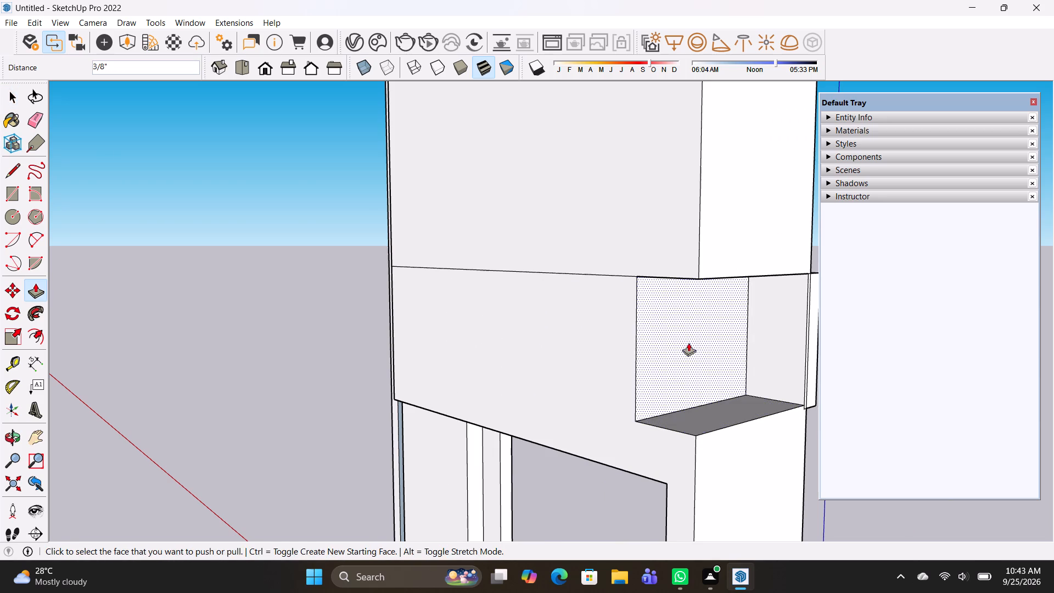
click(697, 434)
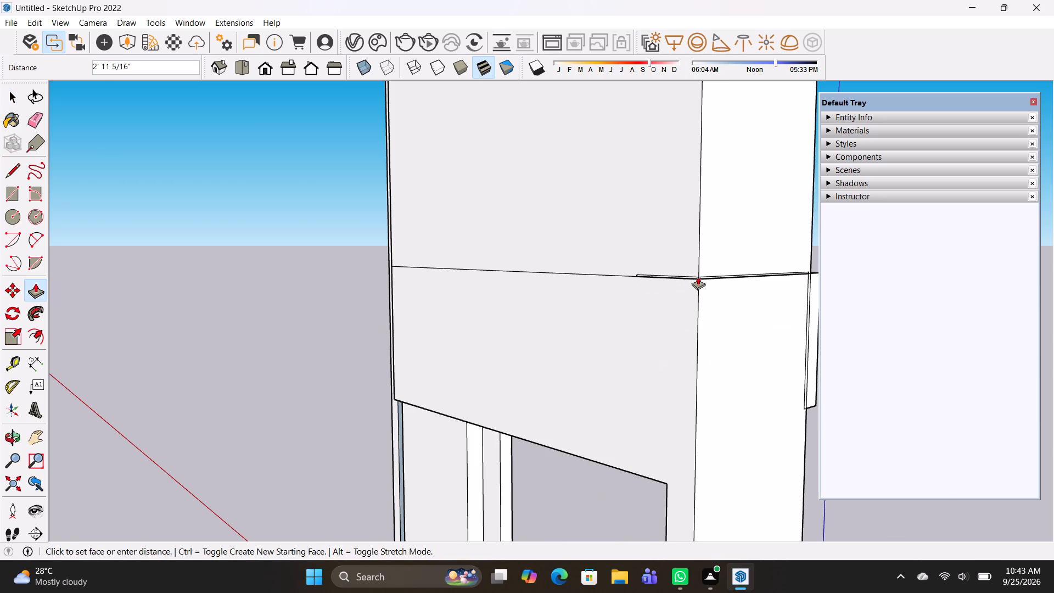
click(697, 280)
scroll(697, 282, up, 12)
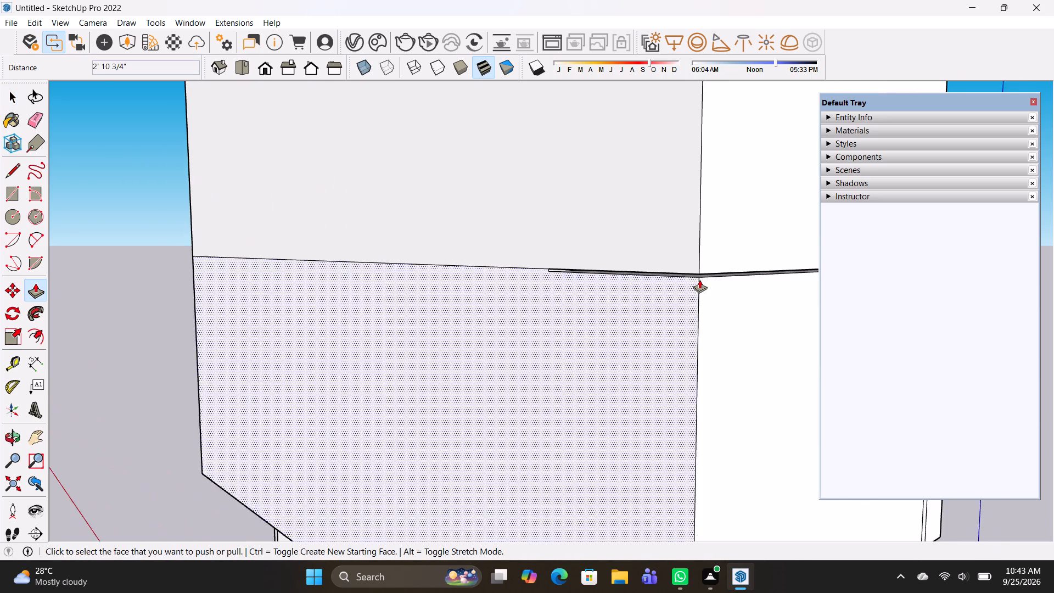
scroll(699, 279, up, 11)
click(704, 278)
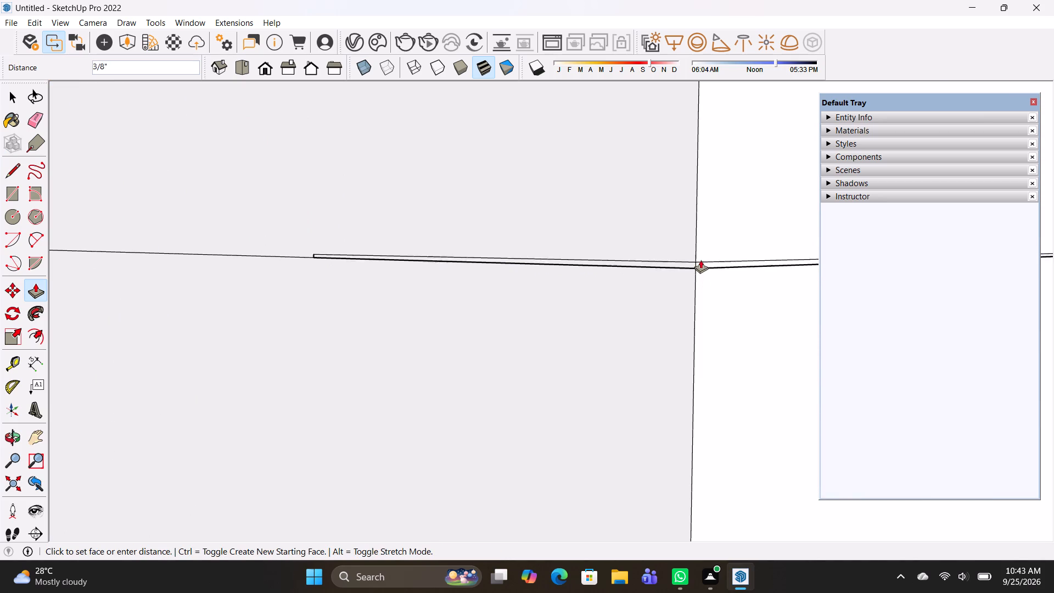
click(697, 267)
scroll(697, 331, down, 11)
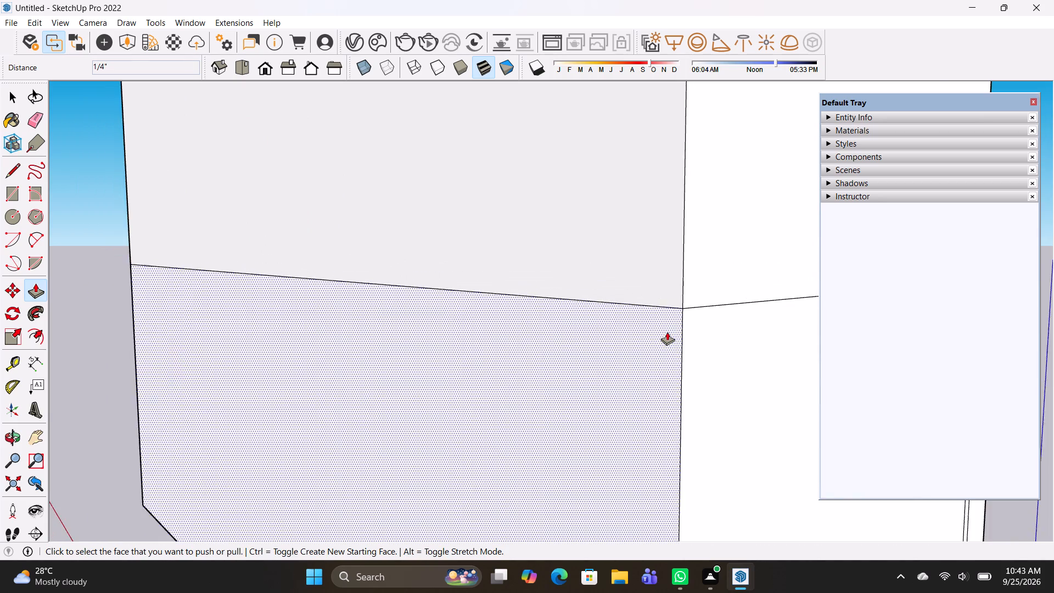
scroll(667, 332, down, 19)
Pull the recess's outer side wall inward 8" to line up with the side edge of the lower opening.
middle_drag(622, 359, 189, 327)
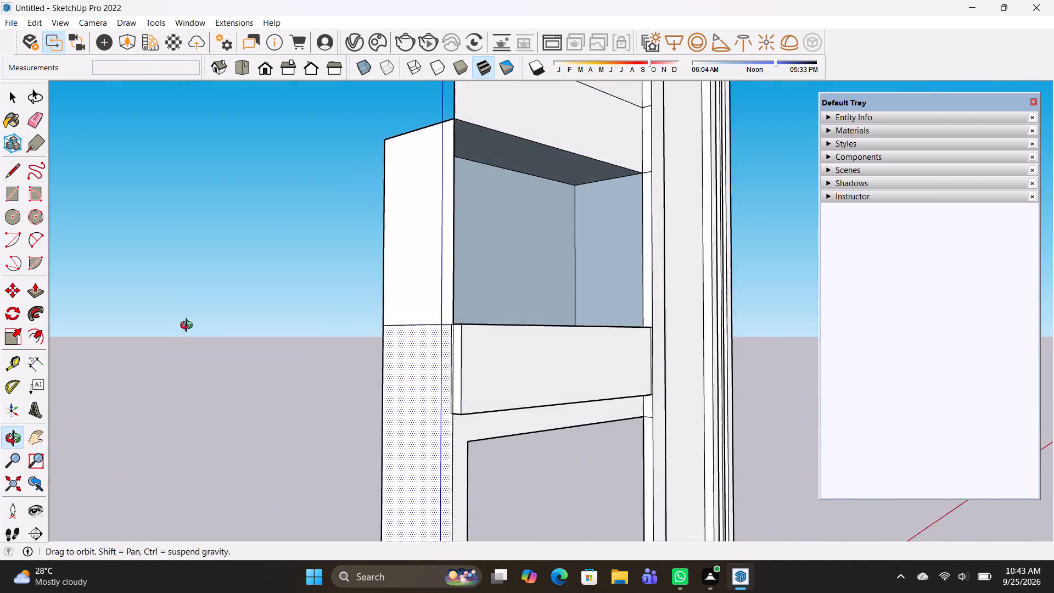
middle_drag(189, 327, 179, 331)
middle_drag(467, 327, 233, 335)
middle_drag(585, 374, 542, 376)
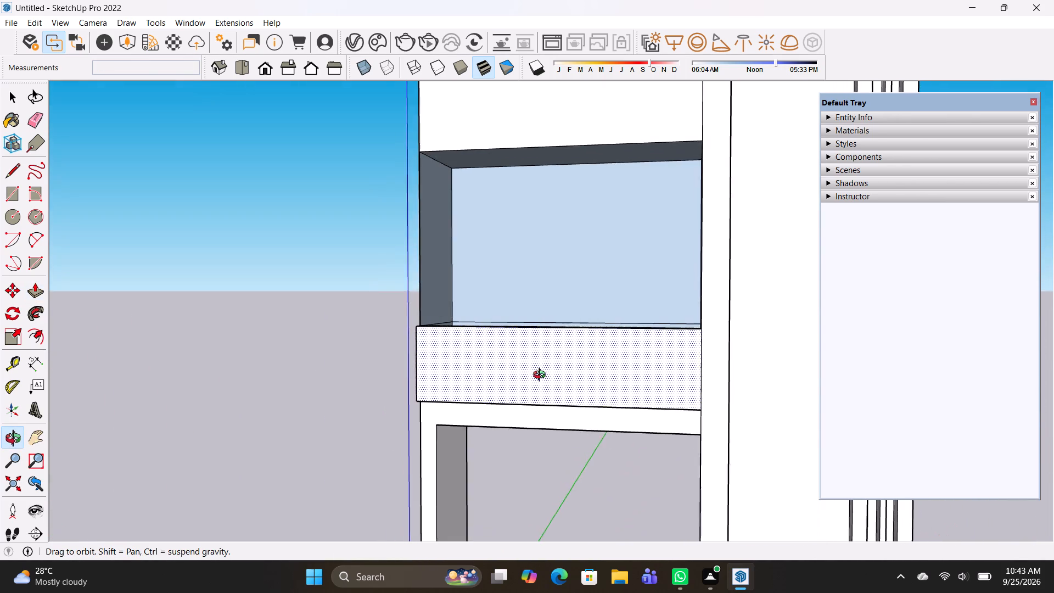
middle_drag(542, 376, 556, 374)
key(space)
key(p)
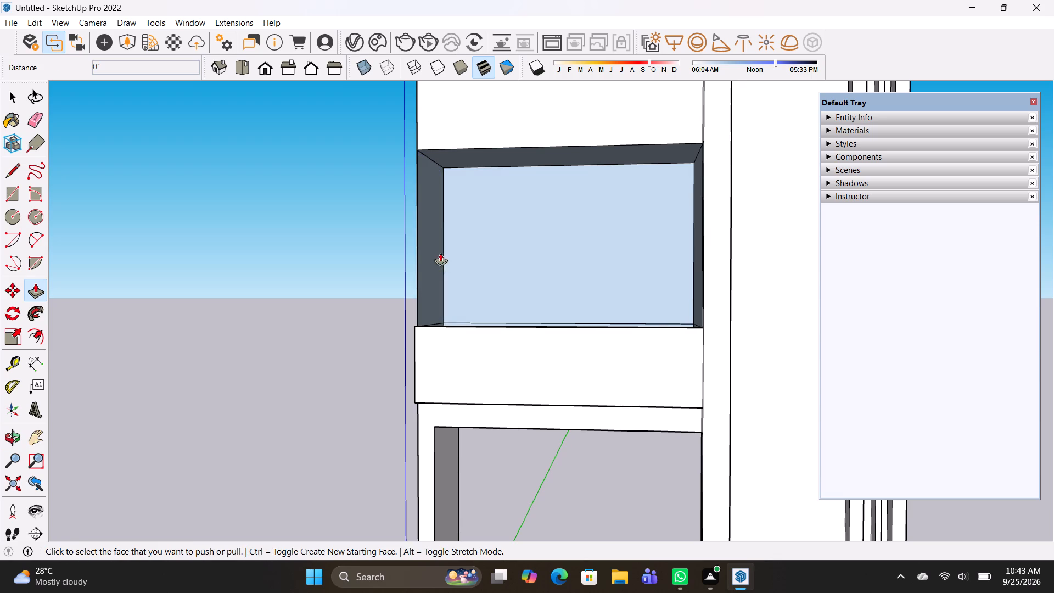
click(430, 256)
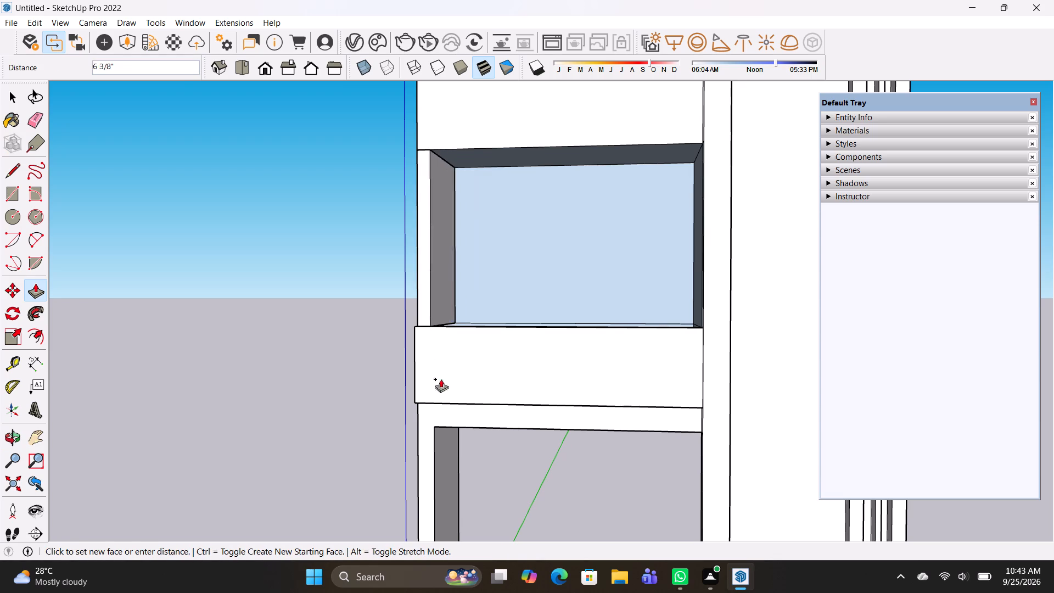
click(434, 428)
middle_drag(509, 345, 553, 335)
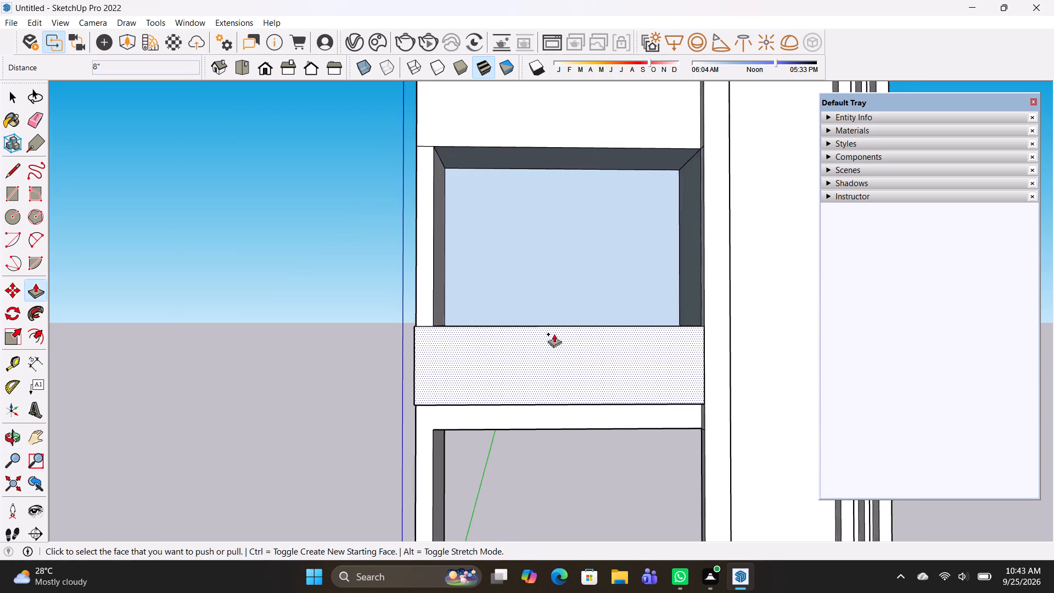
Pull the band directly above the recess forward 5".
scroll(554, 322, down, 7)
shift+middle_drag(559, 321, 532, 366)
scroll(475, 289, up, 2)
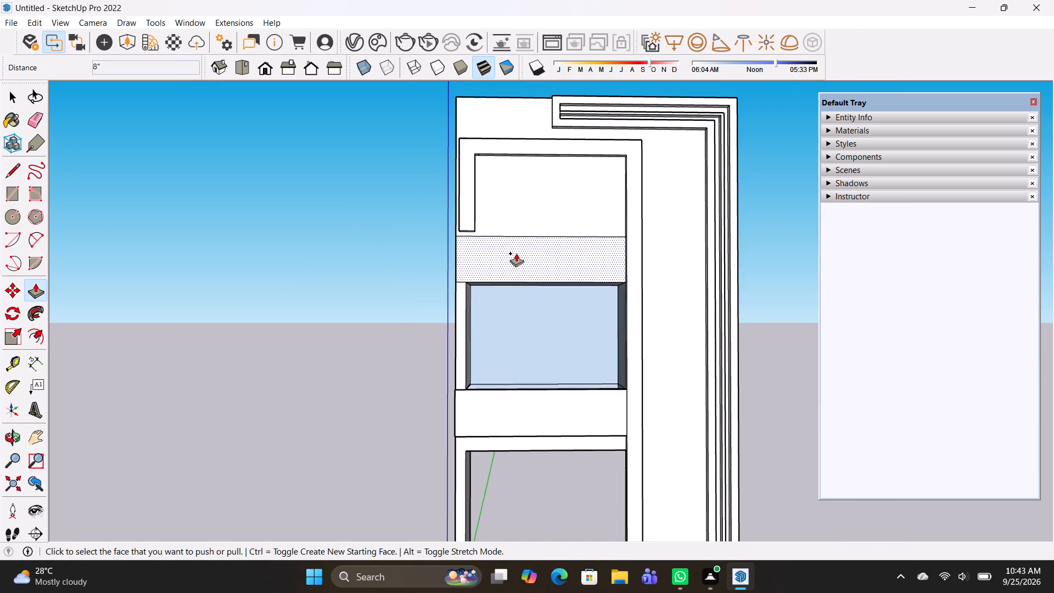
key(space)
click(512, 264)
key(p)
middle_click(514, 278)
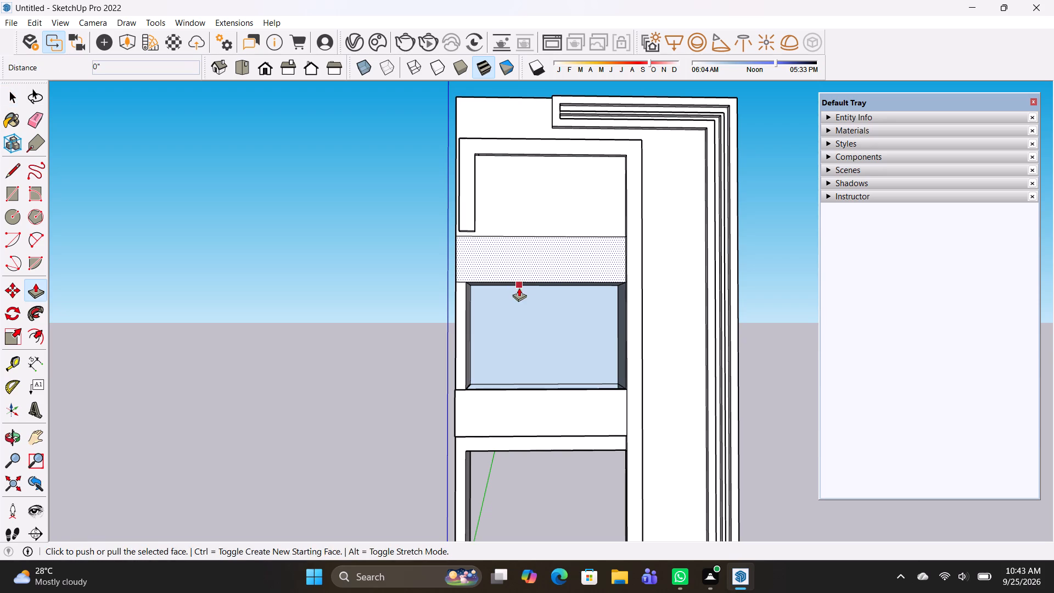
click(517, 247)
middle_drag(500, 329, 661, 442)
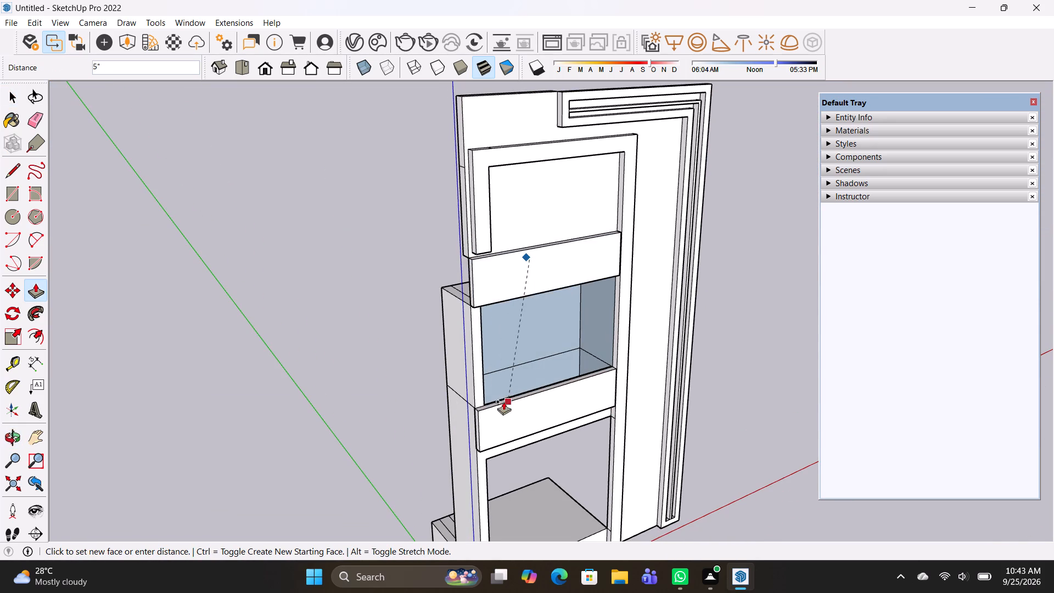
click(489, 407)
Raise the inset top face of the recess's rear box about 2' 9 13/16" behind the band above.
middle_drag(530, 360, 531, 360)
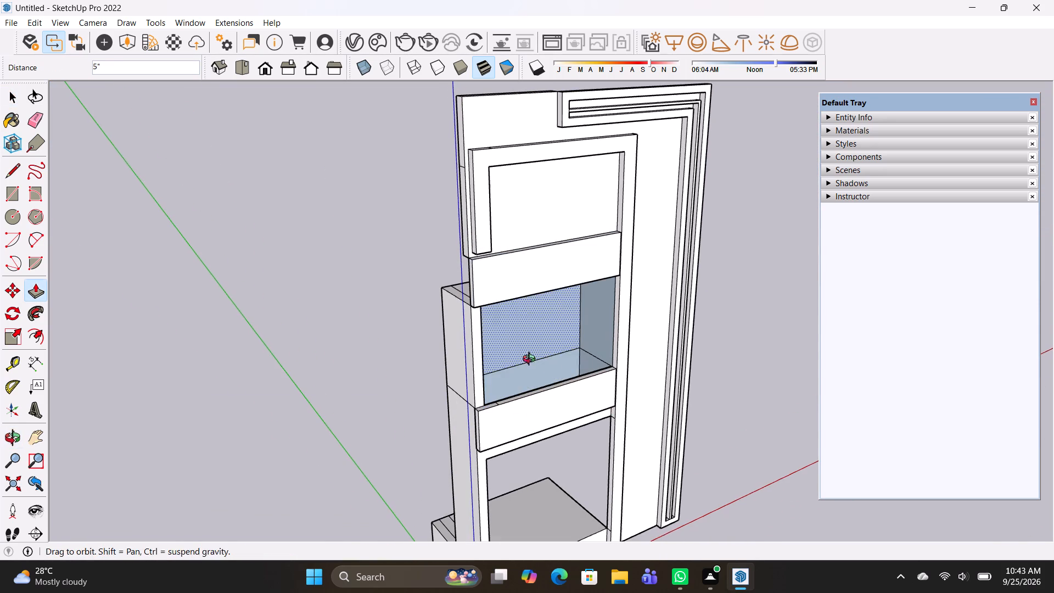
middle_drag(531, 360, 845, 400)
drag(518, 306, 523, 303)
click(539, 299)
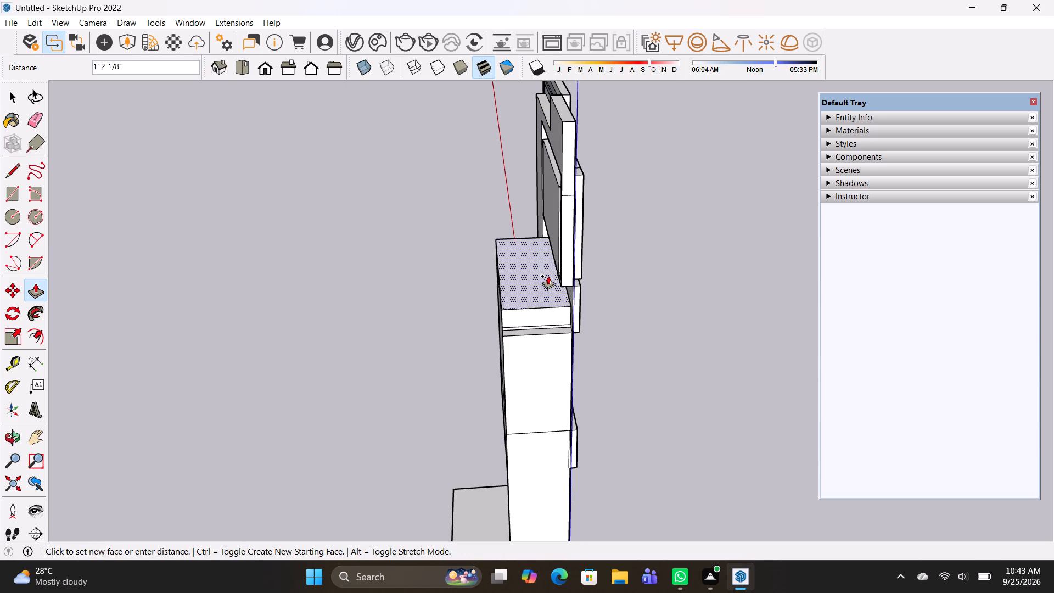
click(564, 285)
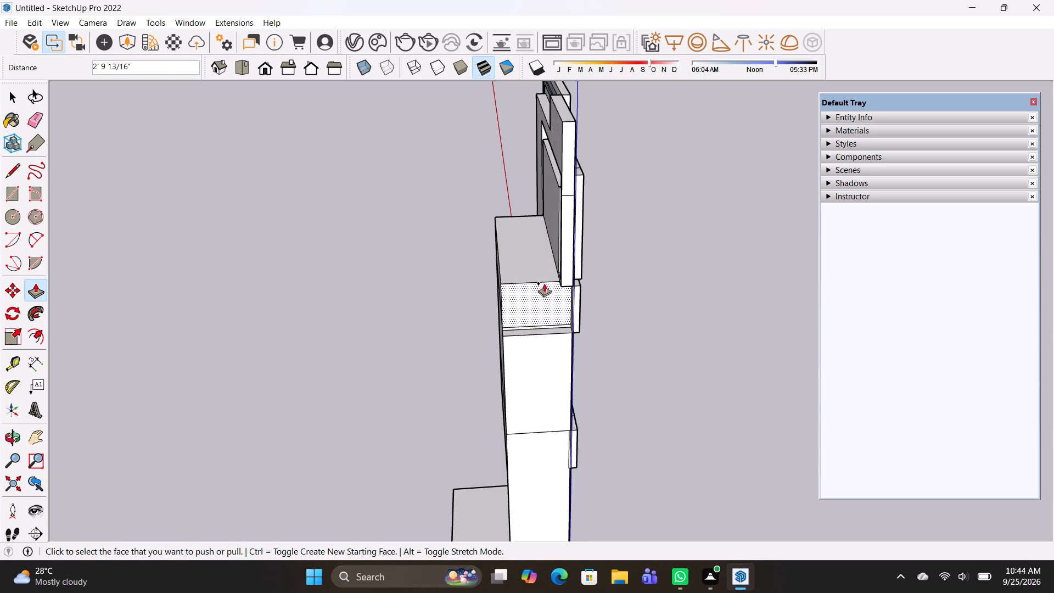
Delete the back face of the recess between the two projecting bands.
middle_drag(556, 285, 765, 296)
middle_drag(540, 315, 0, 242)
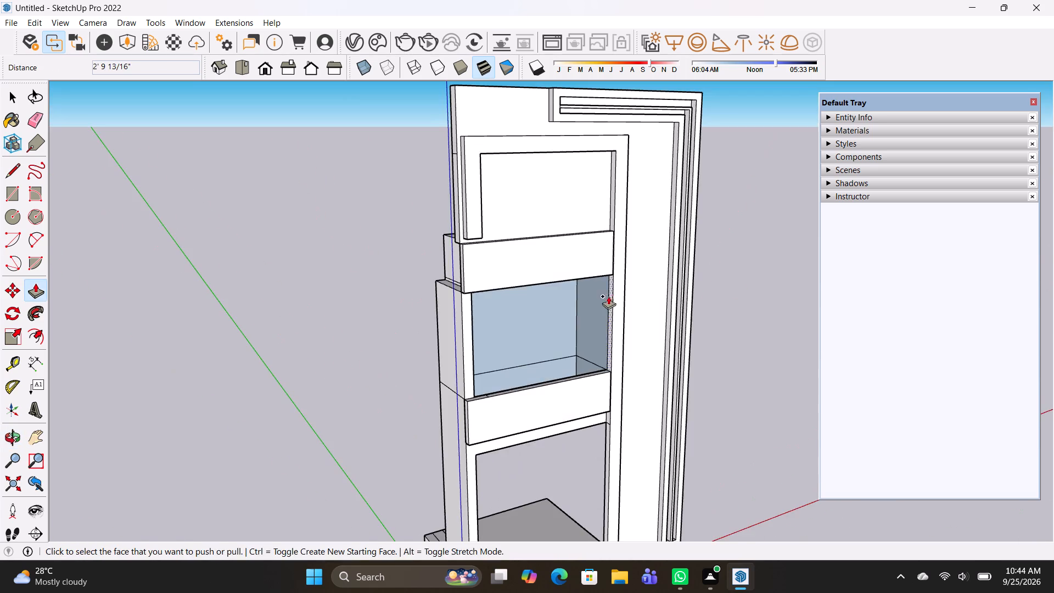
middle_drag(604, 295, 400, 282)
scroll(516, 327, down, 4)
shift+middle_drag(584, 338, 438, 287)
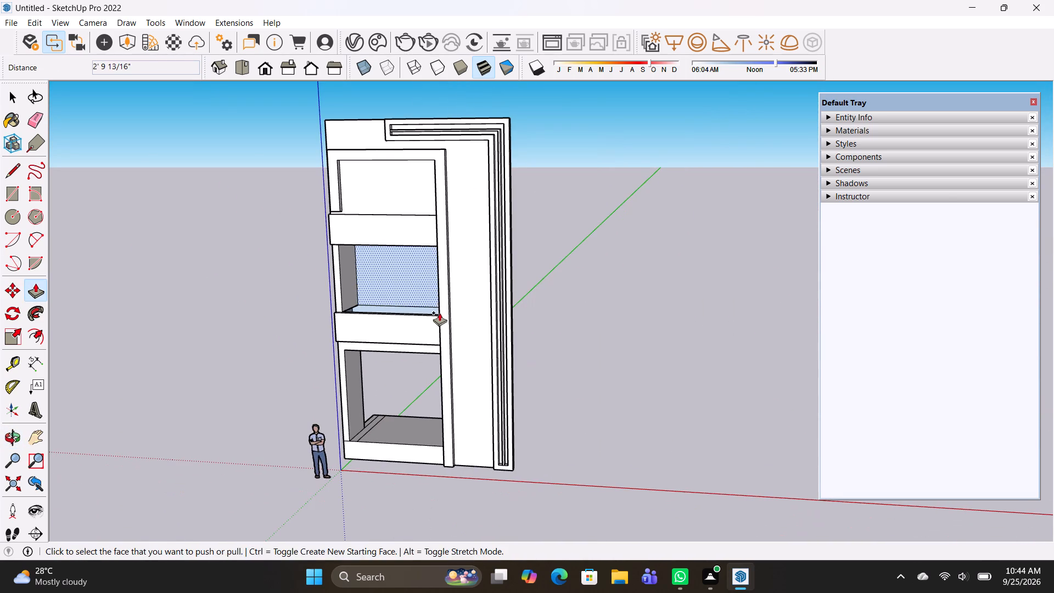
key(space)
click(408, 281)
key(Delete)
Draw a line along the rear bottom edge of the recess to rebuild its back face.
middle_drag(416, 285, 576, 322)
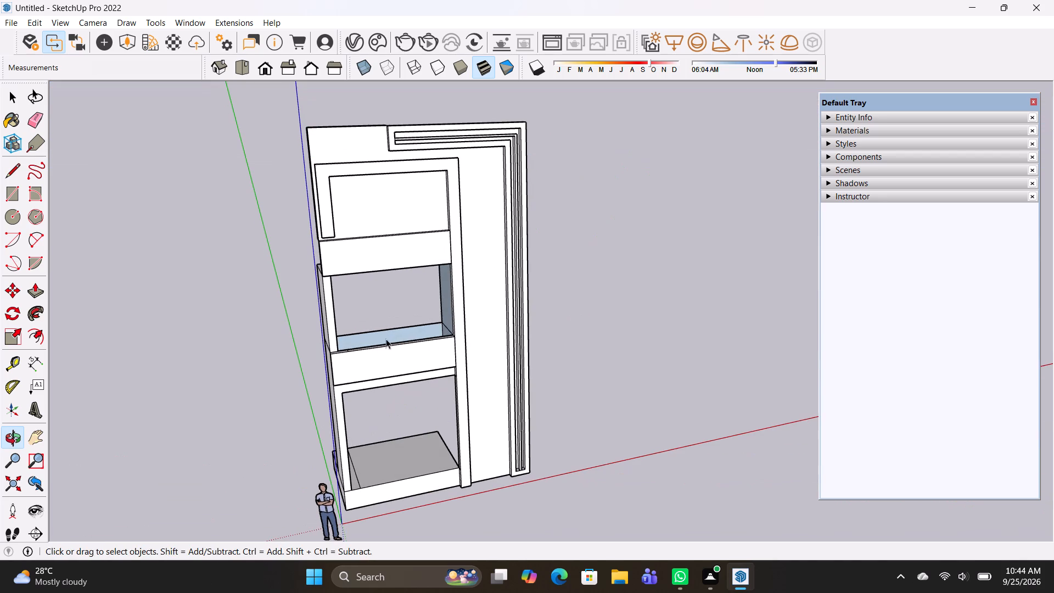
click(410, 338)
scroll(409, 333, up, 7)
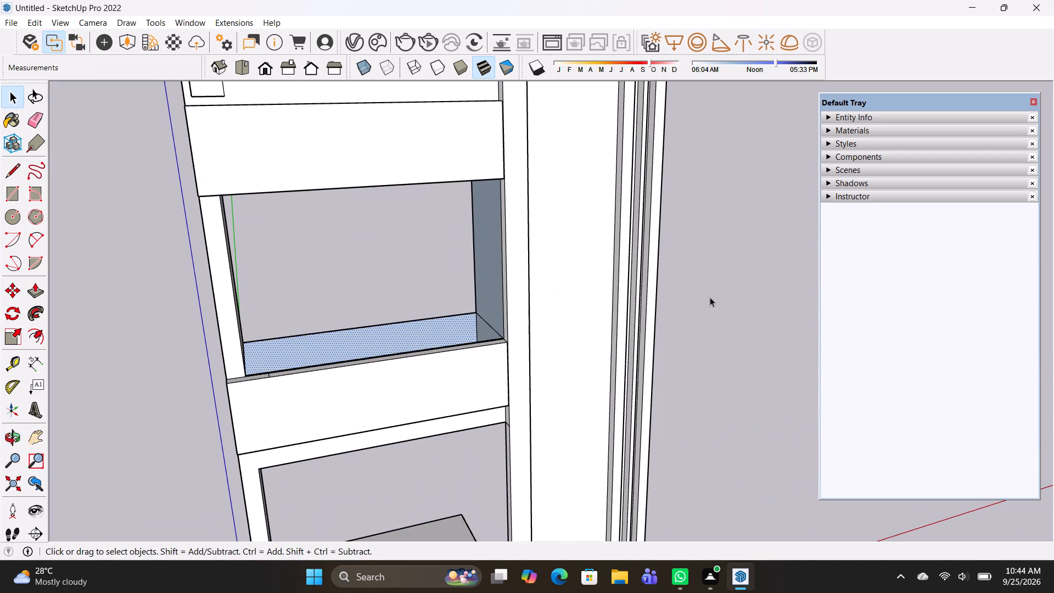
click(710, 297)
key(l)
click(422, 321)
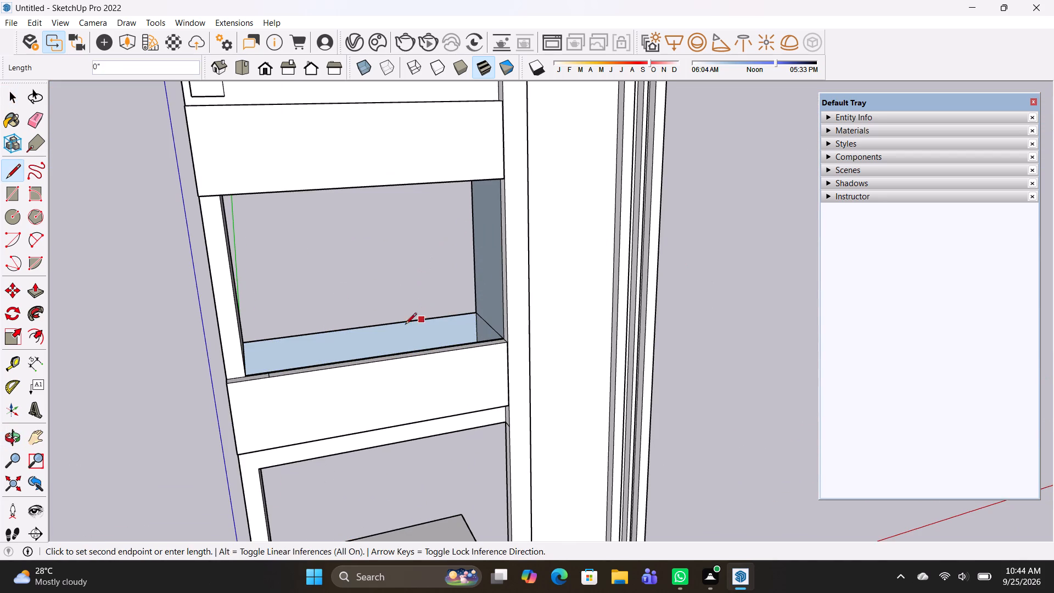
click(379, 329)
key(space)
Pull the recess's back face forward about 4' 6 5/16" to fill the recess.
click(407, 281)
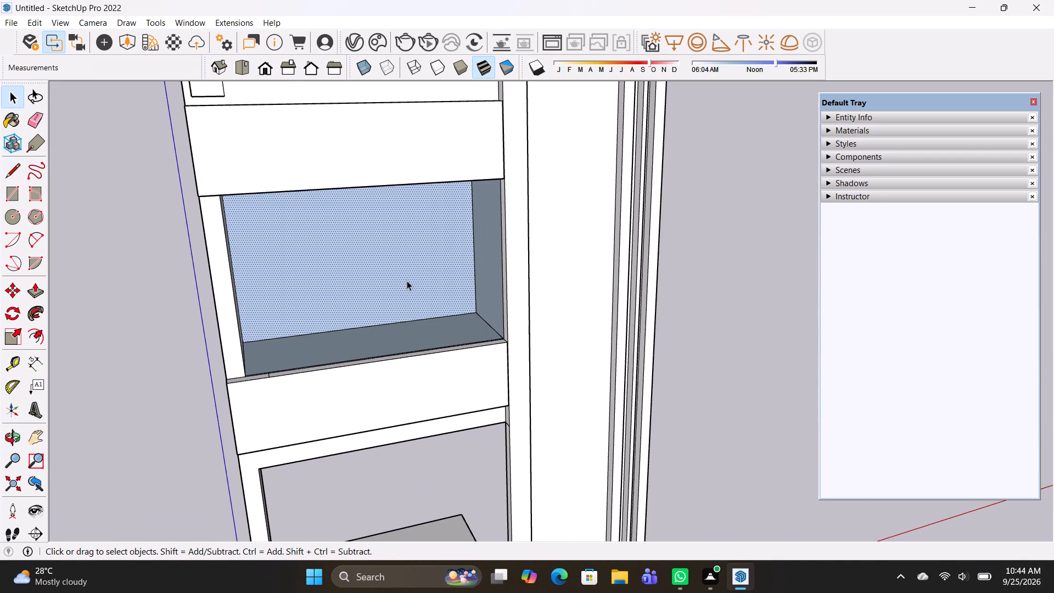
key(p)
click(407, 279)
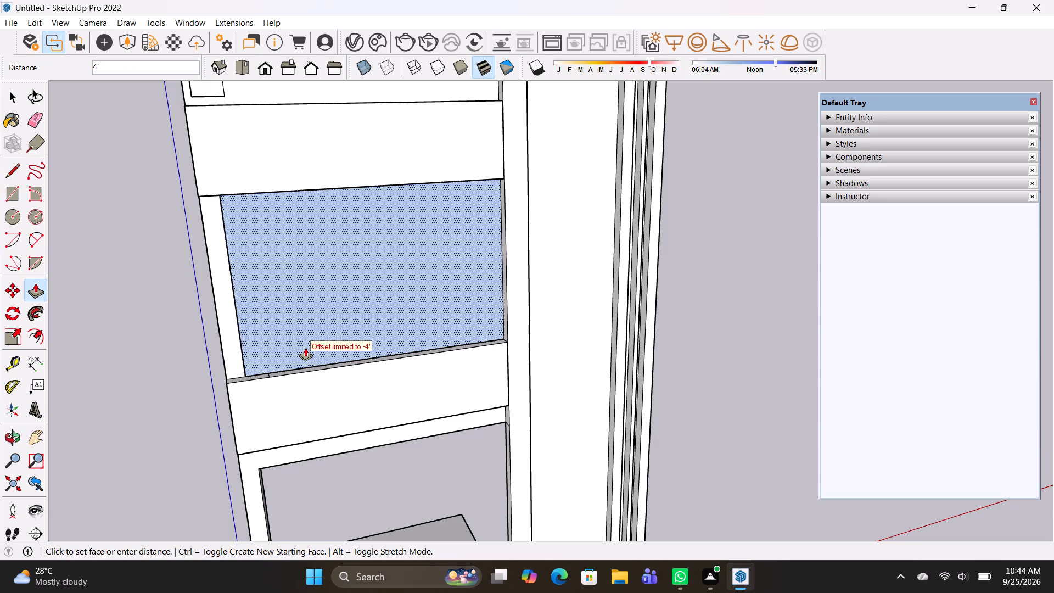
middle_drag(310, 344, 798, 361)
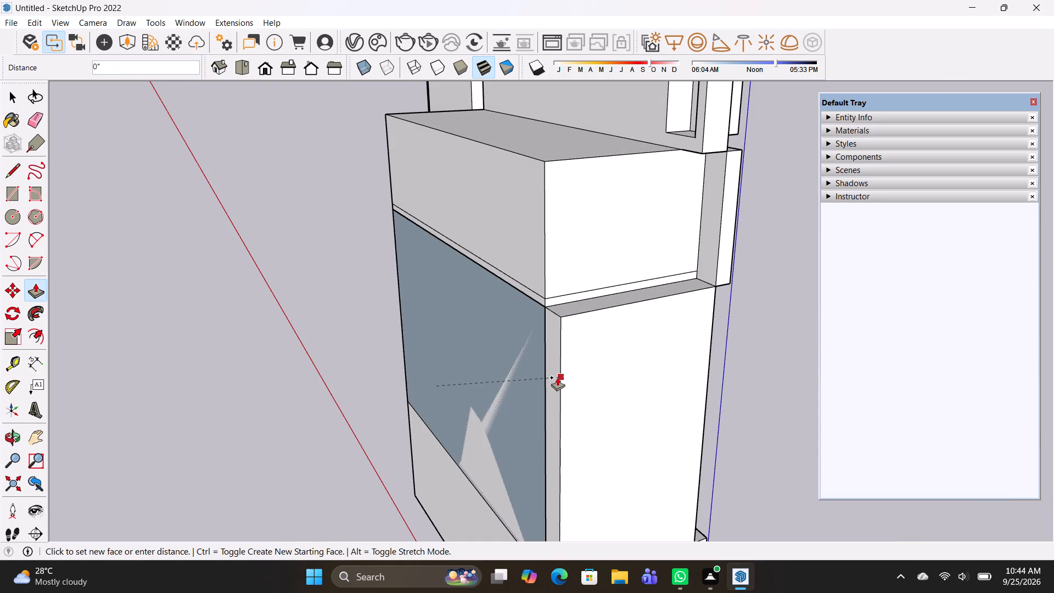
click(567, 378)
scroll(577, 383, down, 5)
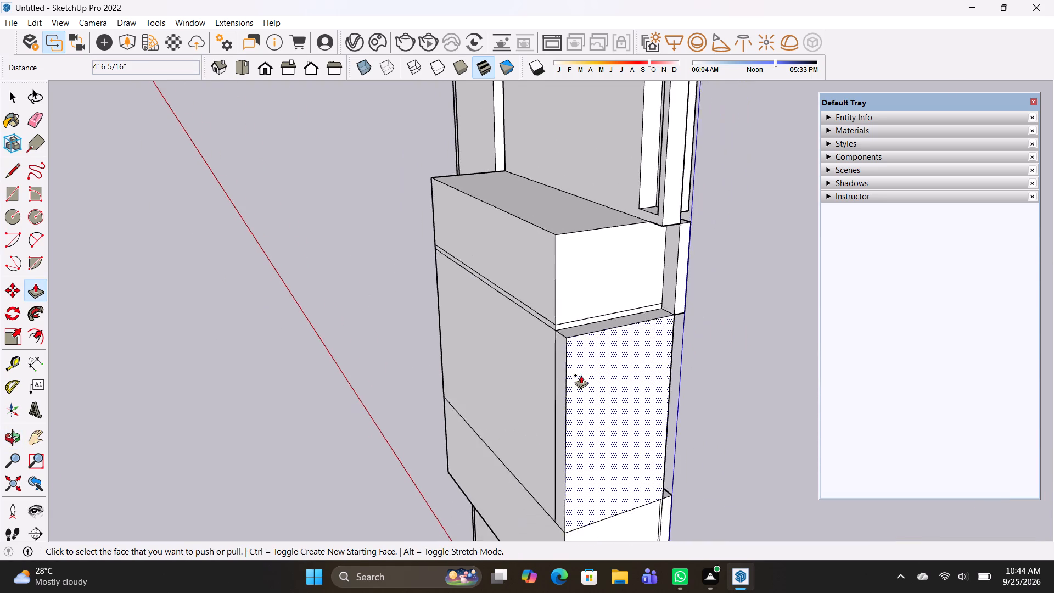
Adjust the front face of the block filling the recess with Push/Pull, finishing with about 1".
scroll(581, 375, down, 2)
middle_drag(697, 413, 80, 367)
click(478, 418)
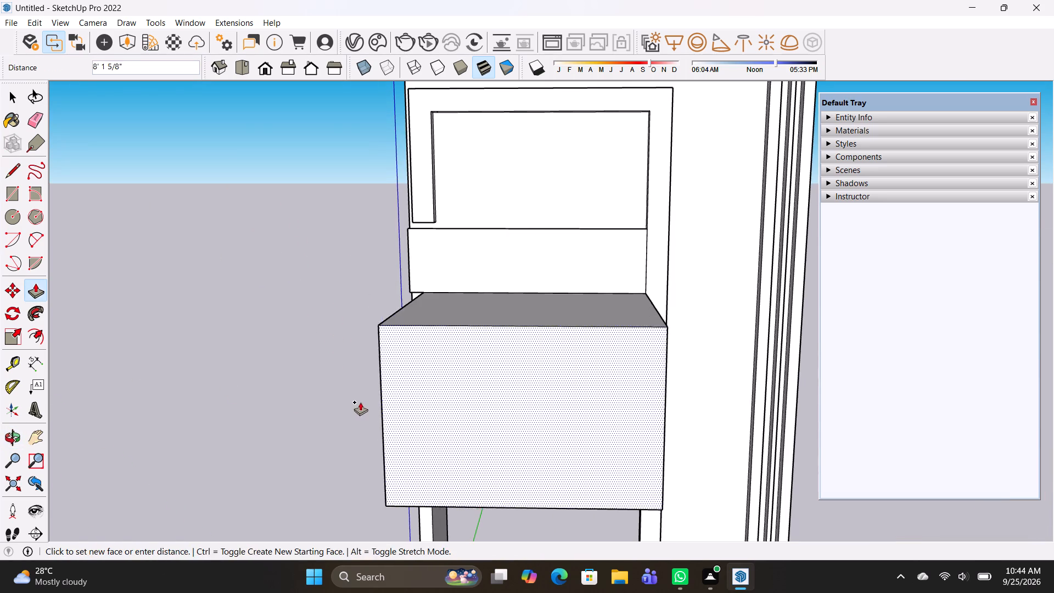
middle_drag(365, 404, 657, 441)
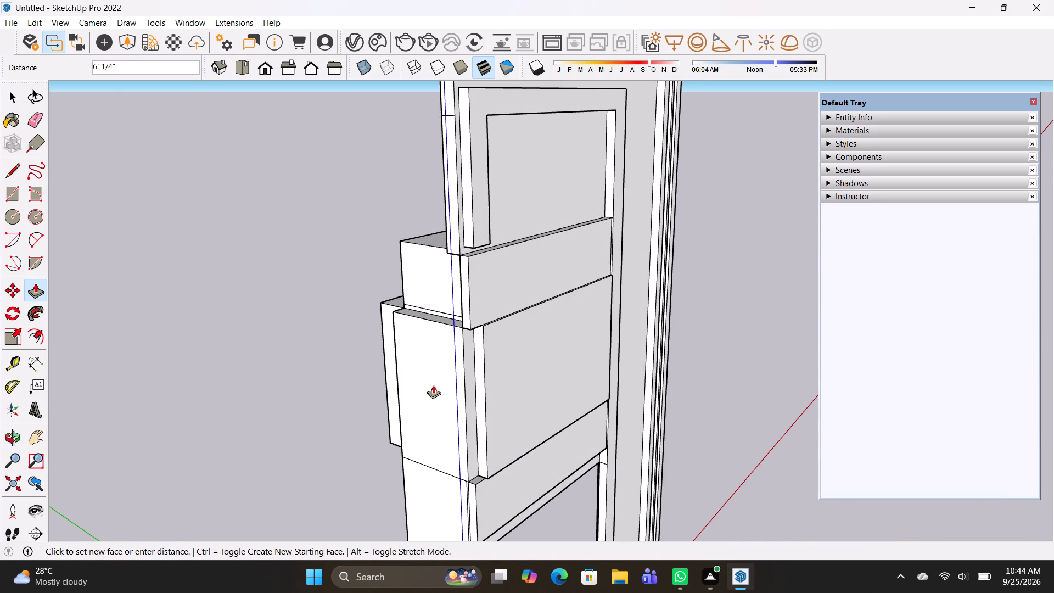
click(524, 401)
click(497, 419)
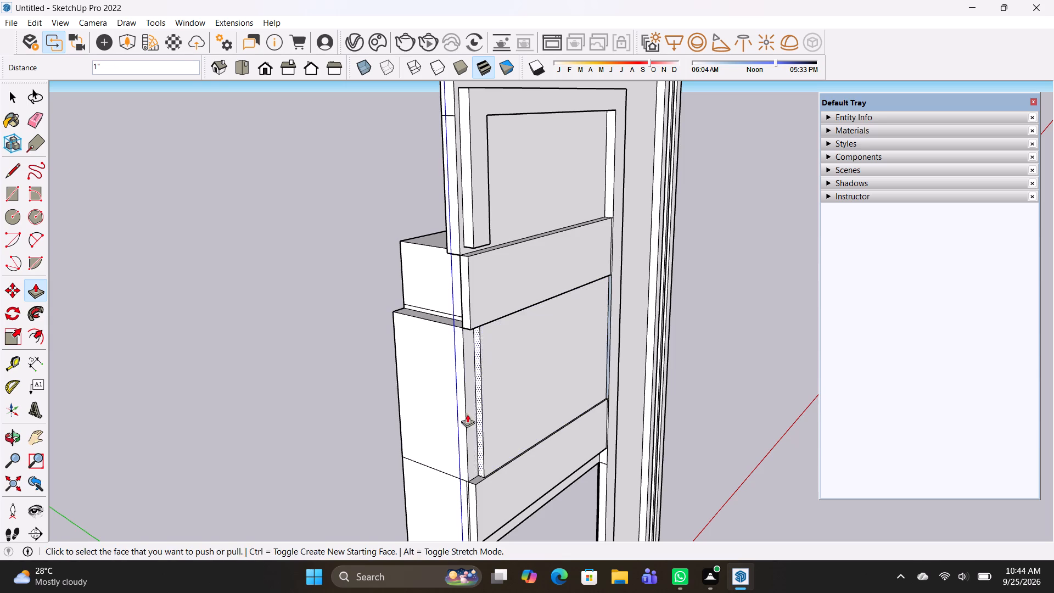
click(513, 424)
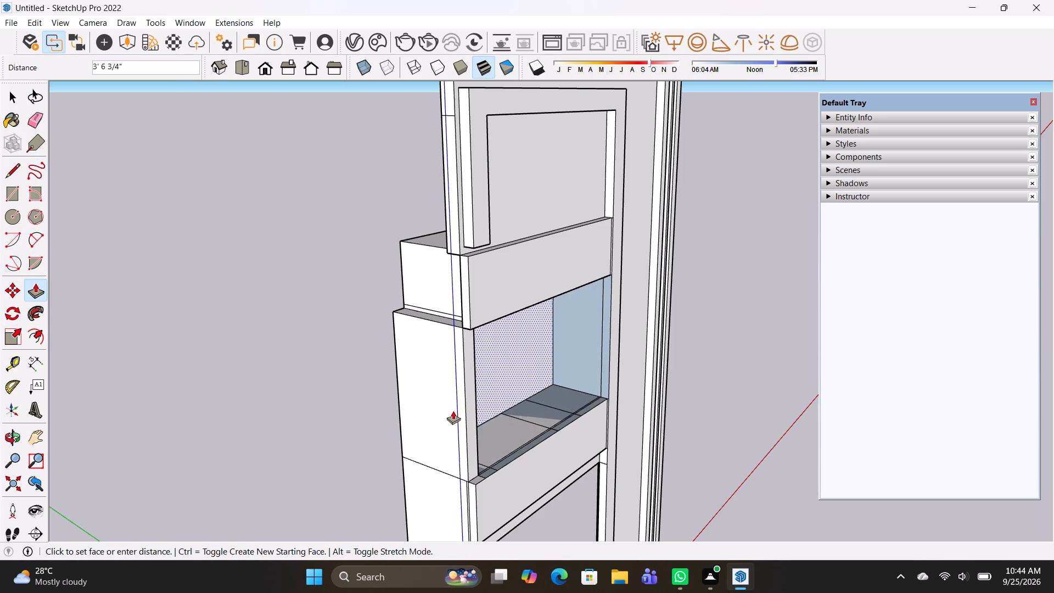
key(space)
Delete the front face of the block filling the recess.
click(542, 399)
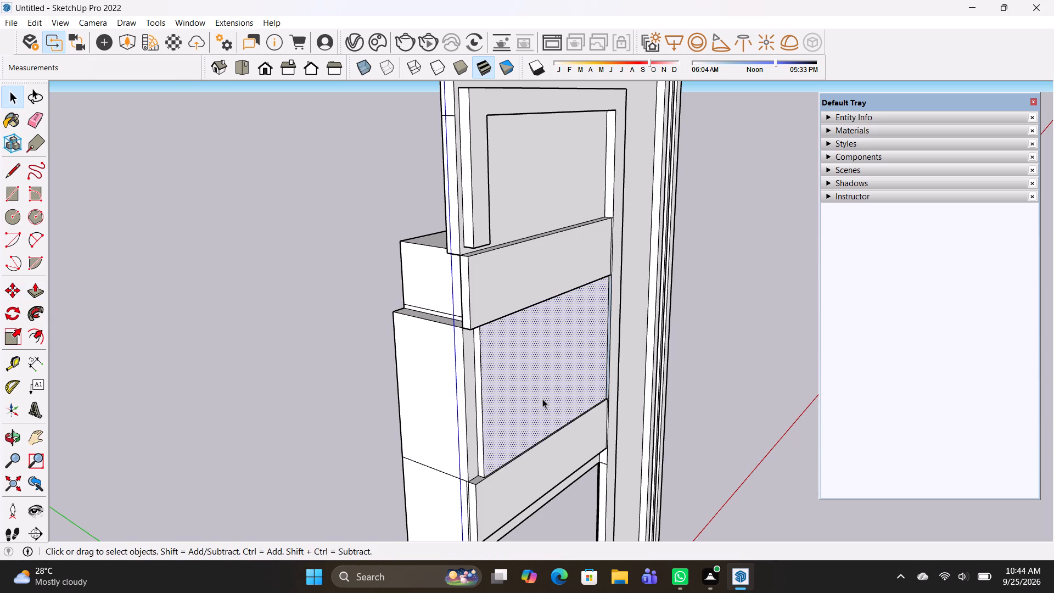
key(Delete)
Undo the recent recess, band and rear extrusion edits back to before the band beneath the recess was pulled forward.
key(ctrl+z)
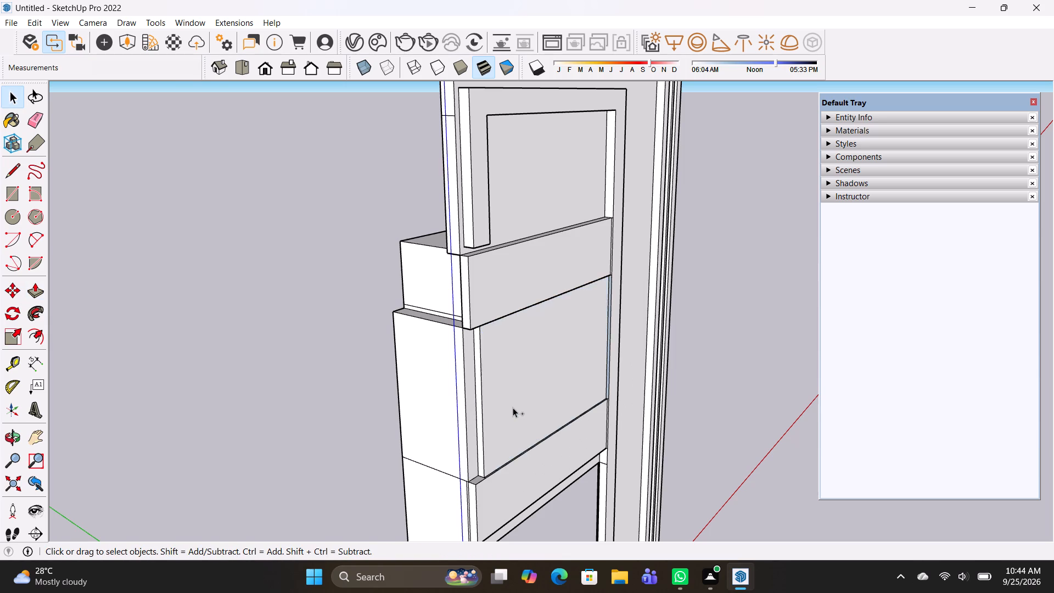
key(ctrl+z)
key(ctrl+z)
key(ctrl+z)
key(ctrl+z)
key(ctrl+z)
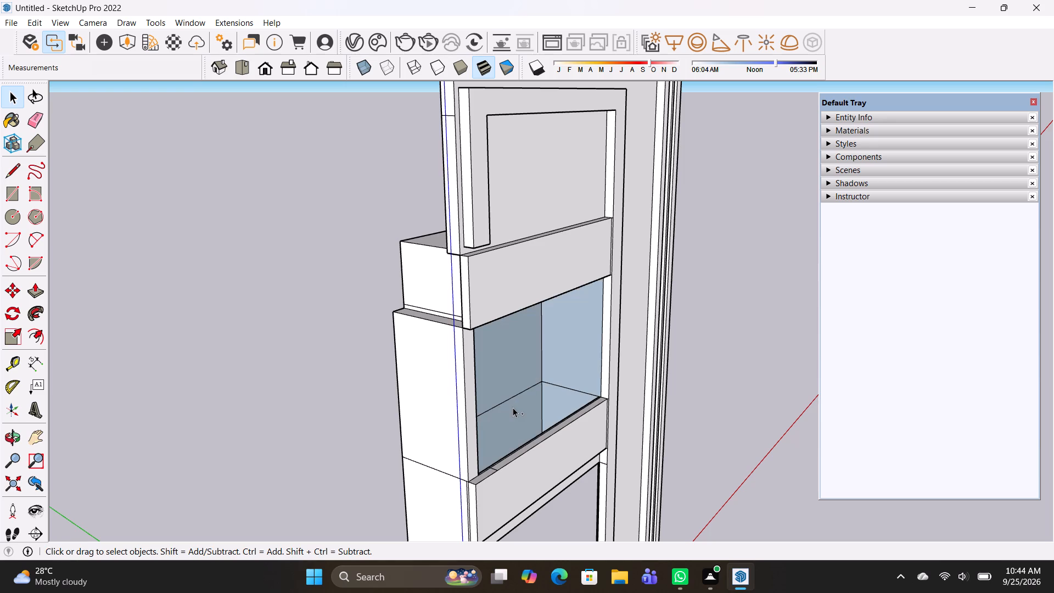
key(ctrl+z)
key(ctrl+z)
key(ctrl+z)
key(ctrl+z)
key(ctrl+z)
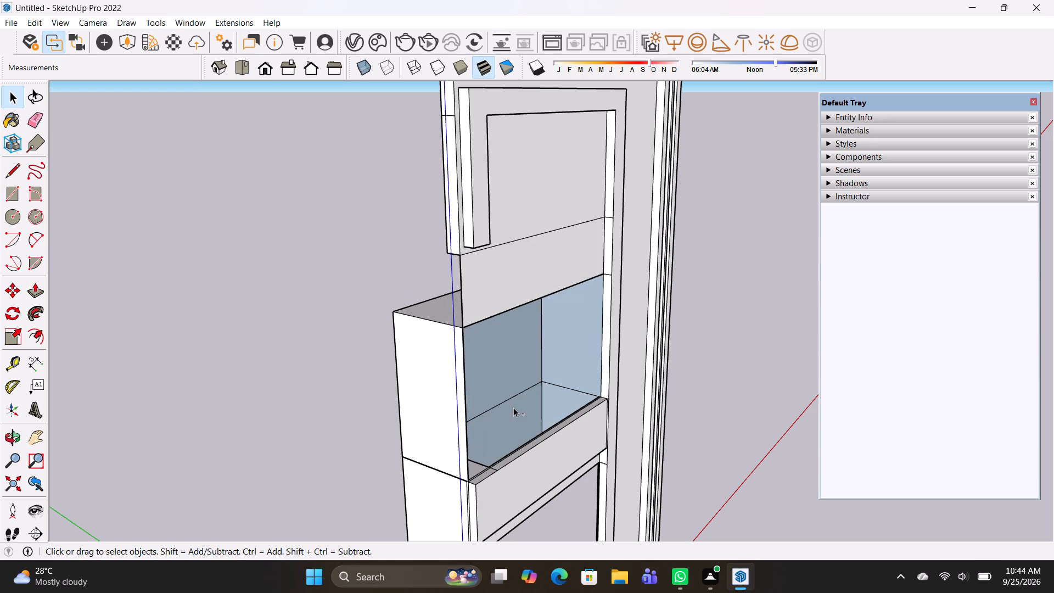
key(ctrl+z)
key(ctrl+z)
key(ctrl+z)
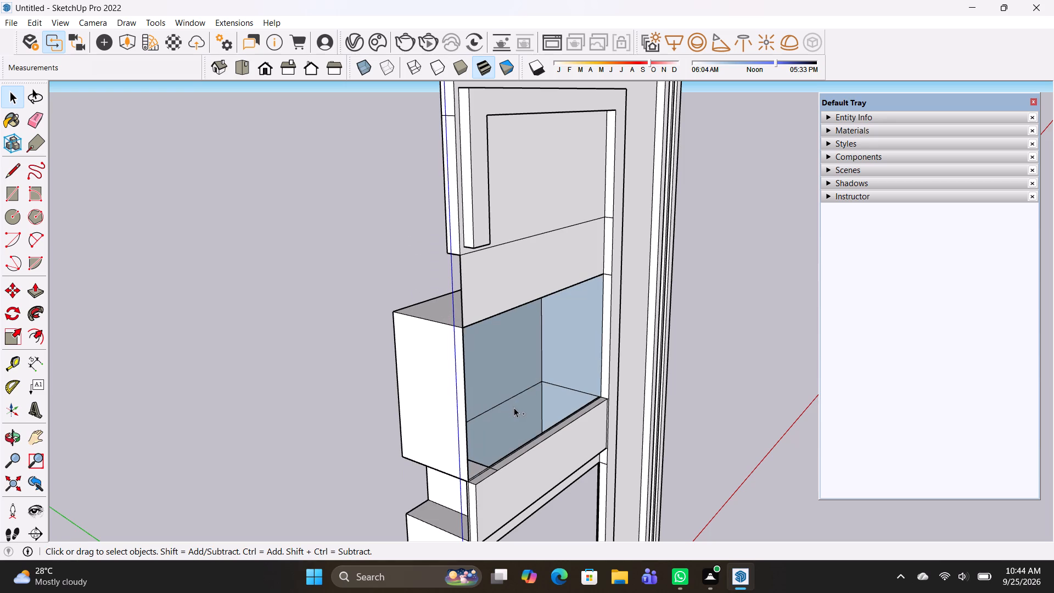
key(ctrl+z)
key(ctrl+z)
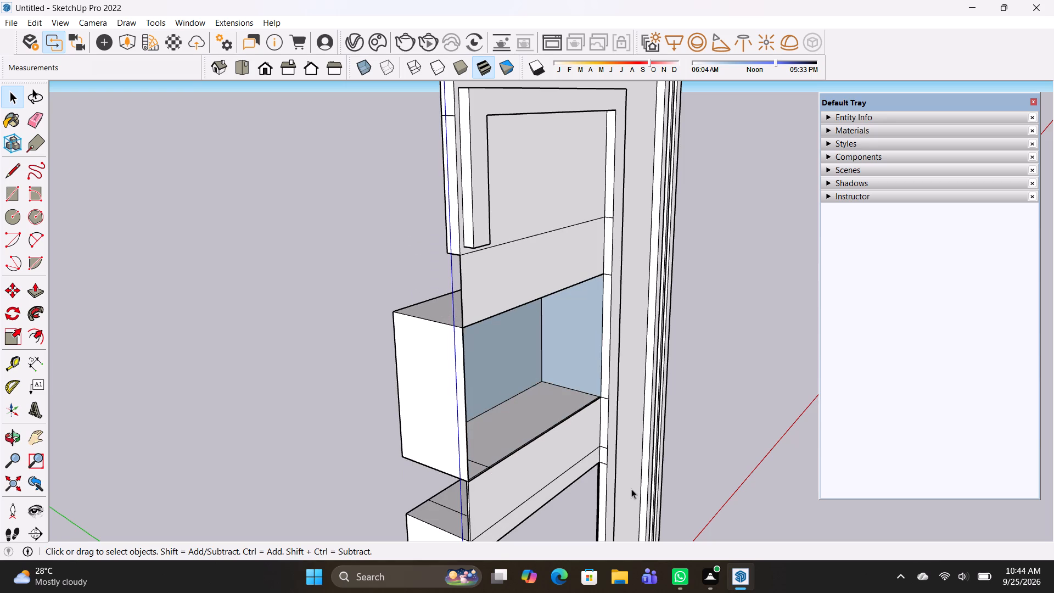
Pull the band directly beneath the recess forward 6".
key(p)
click(552, 458)
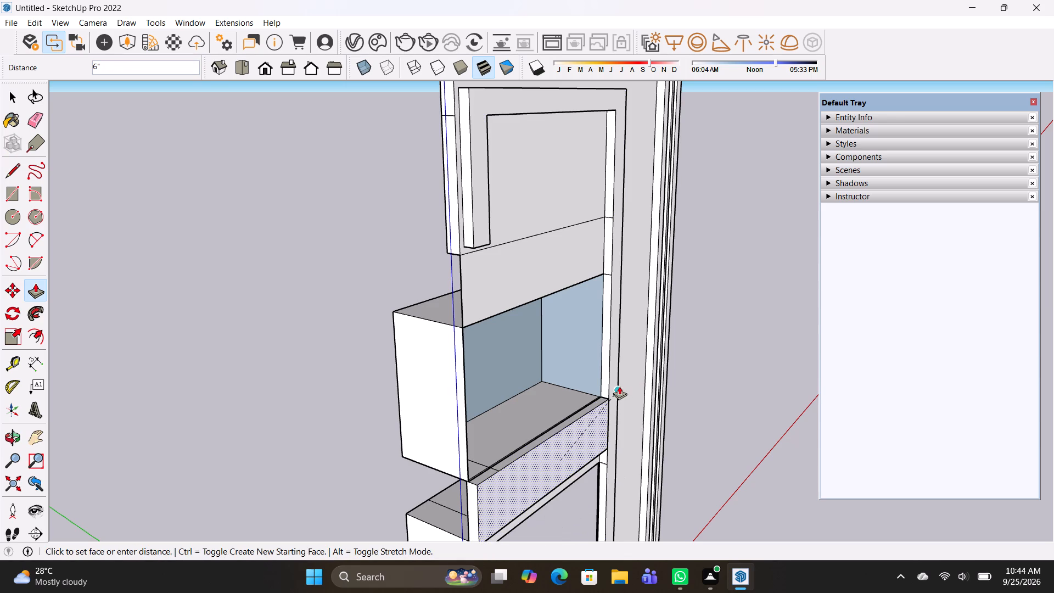
click(619, 385)
Raise the larger floor face of the recess up to the underside of the band above.
click(513, 428)
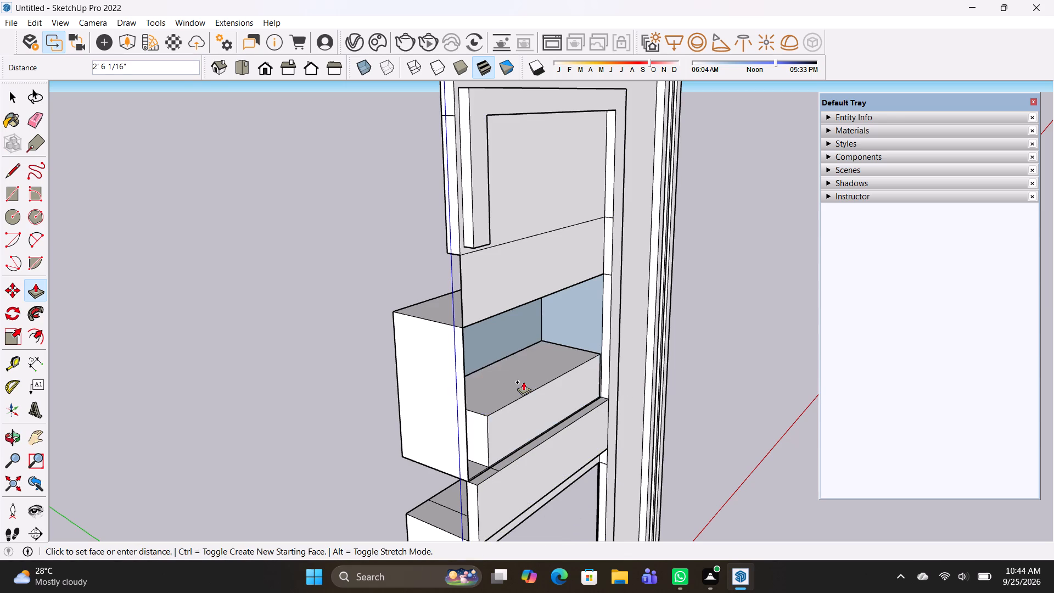
click(494, 313)
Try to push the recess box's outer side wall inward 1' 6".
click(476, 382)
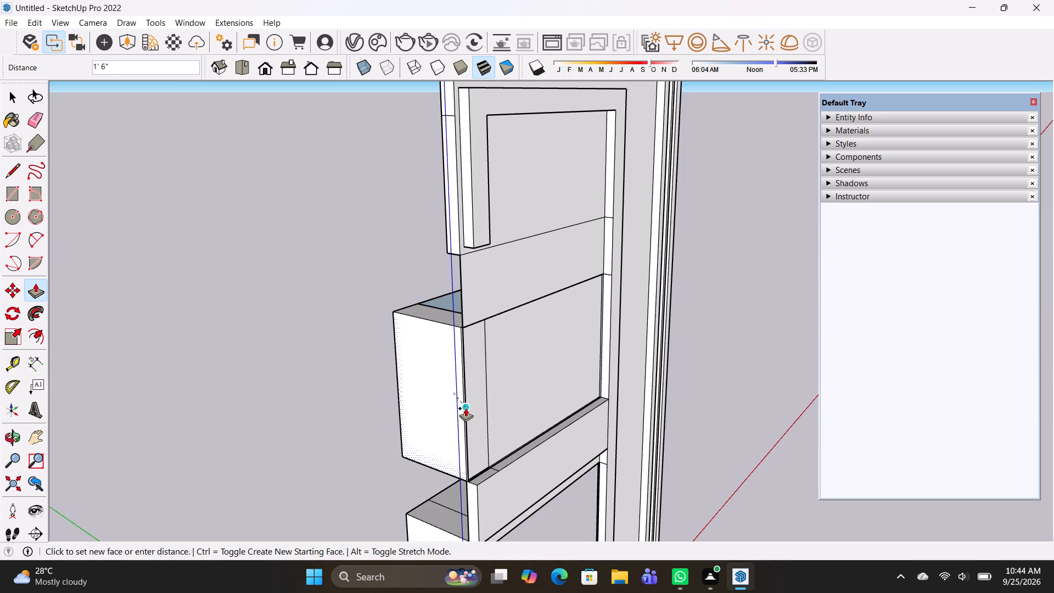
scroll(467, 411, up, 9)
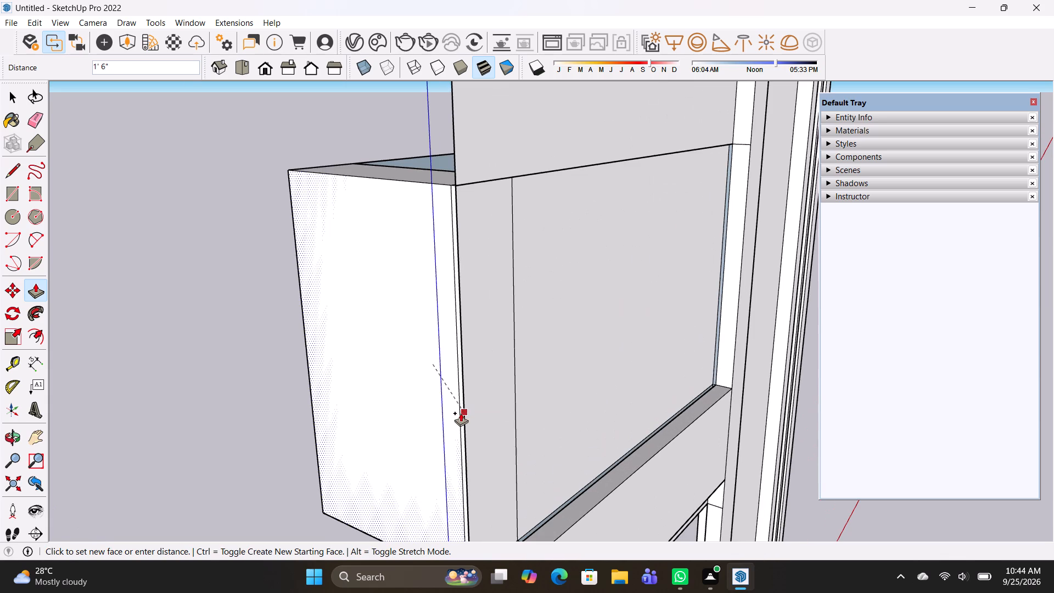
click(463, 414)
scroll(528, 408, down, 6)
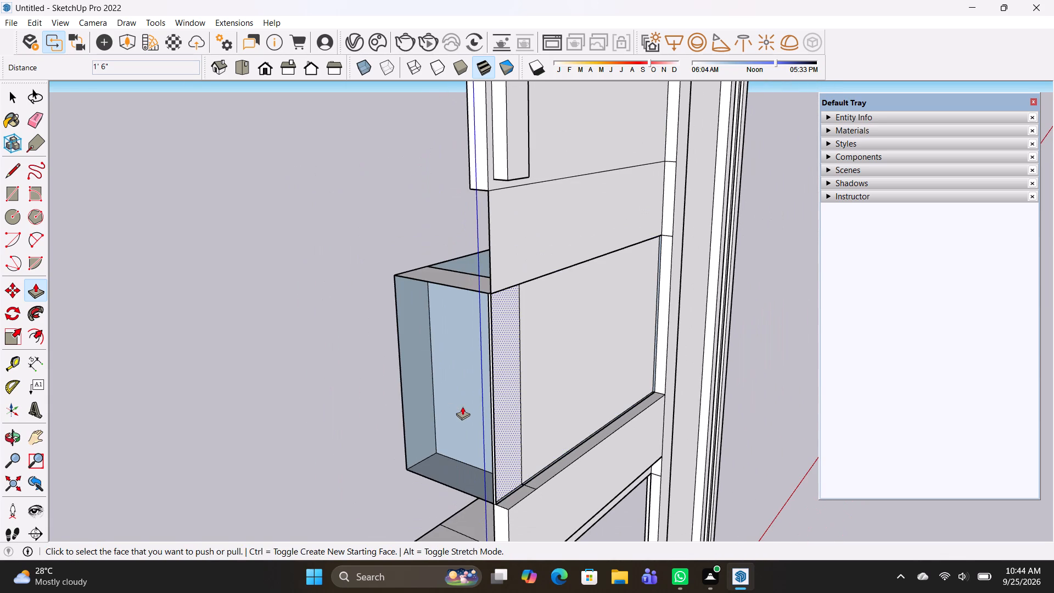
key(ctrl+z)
Pull the recess block's side face outward across the narrow gap to the outer edge, finishing with about 1' 5 3/8".
middle_drag(520, 427, 270, 423)
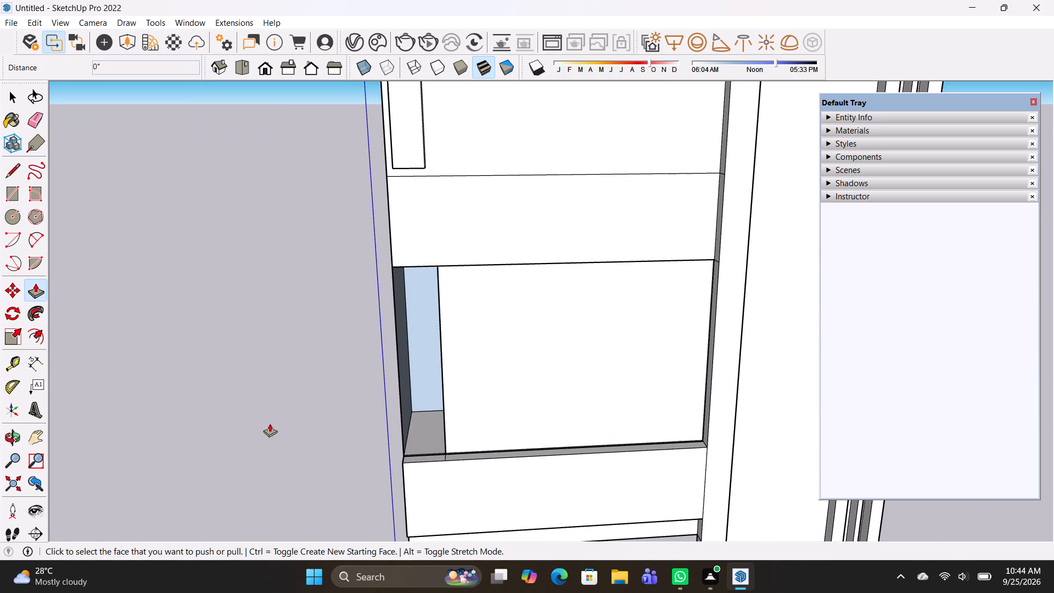
key(p)
drag(448, 387, 541, 407)
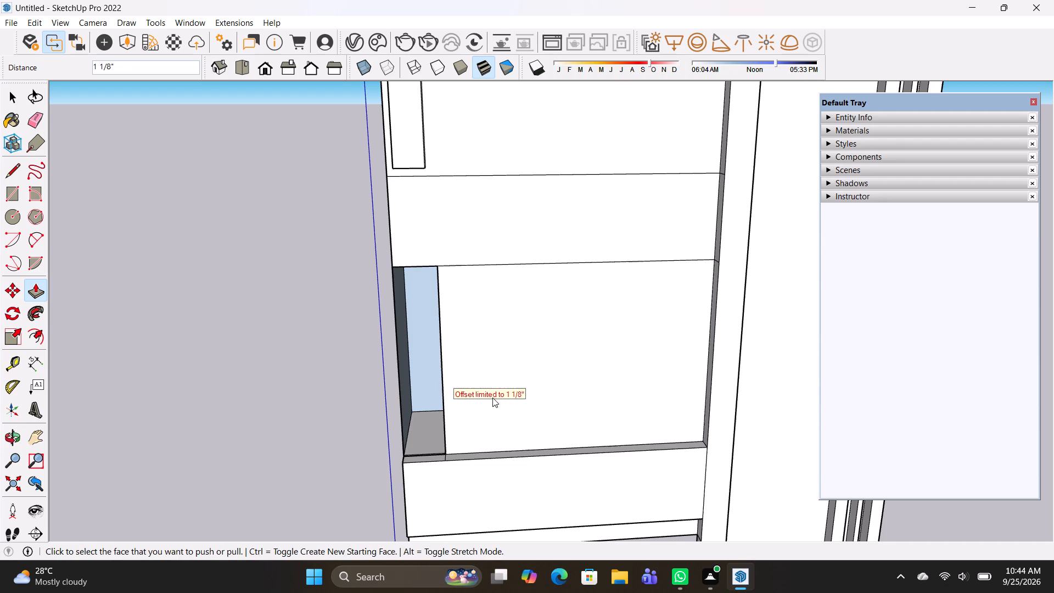
middle_click(492, 398)
middle_drag(497, 398, 622, 402)
middle_drag(419, 399, 554, 419)
click(467, 408)
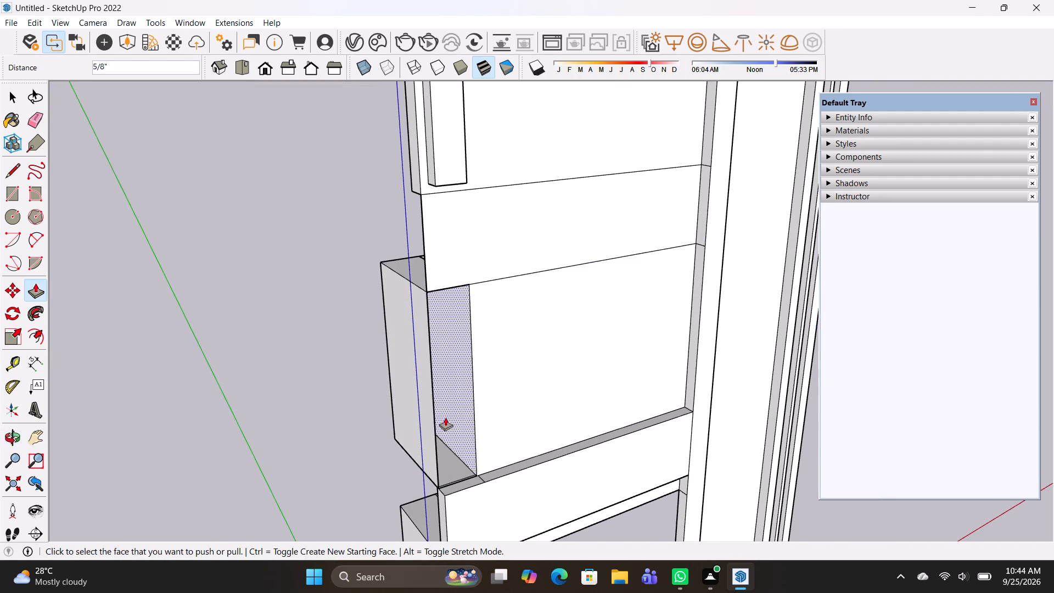
click(457, 416)
click(435, 428)
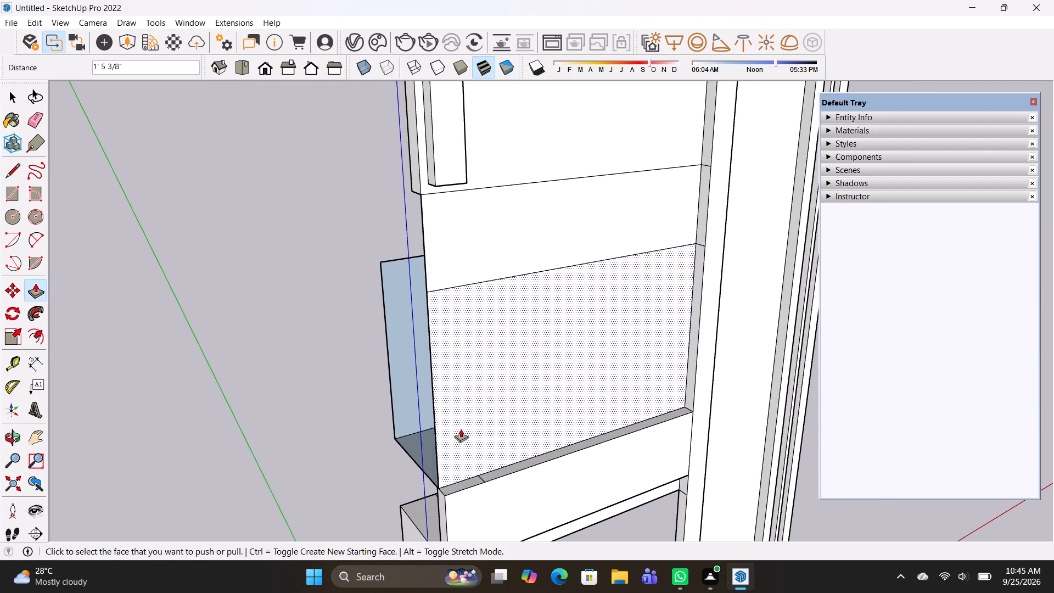
Close the open side of the recess box with a 4' line from its rear top corner to the facade.
scroll(461, 430, down, 1)
middle_drag(467, 430, 690, 425)
key(l)
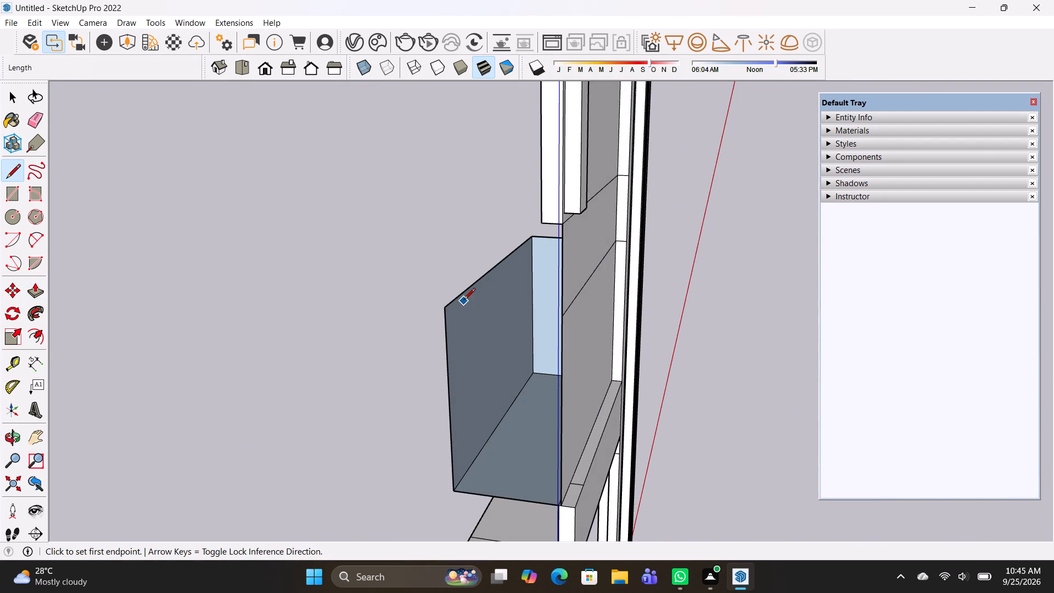
click(448, 309)
click(536, 235)
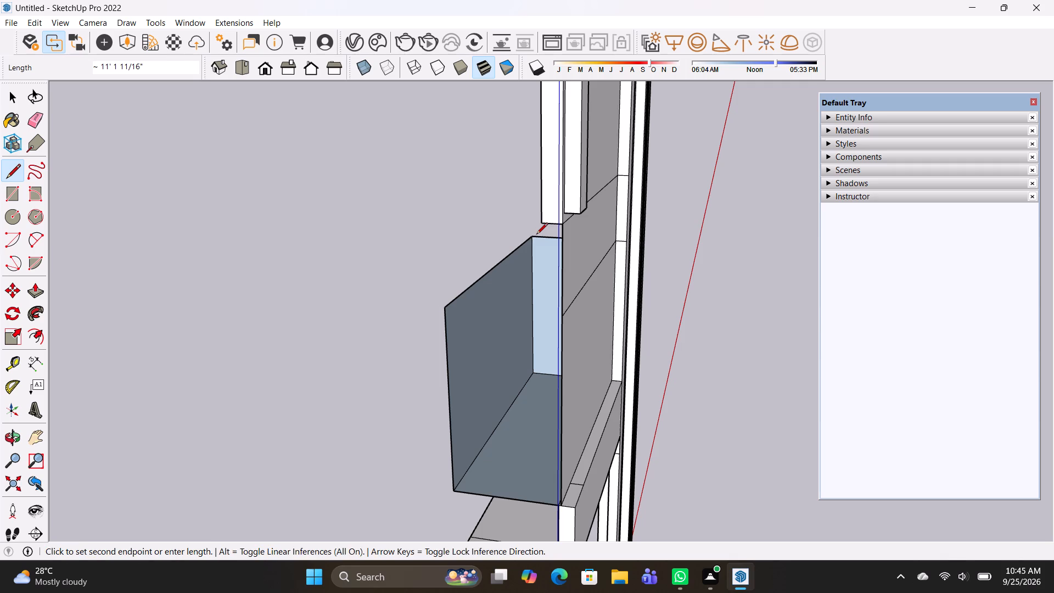
click(448, 310)
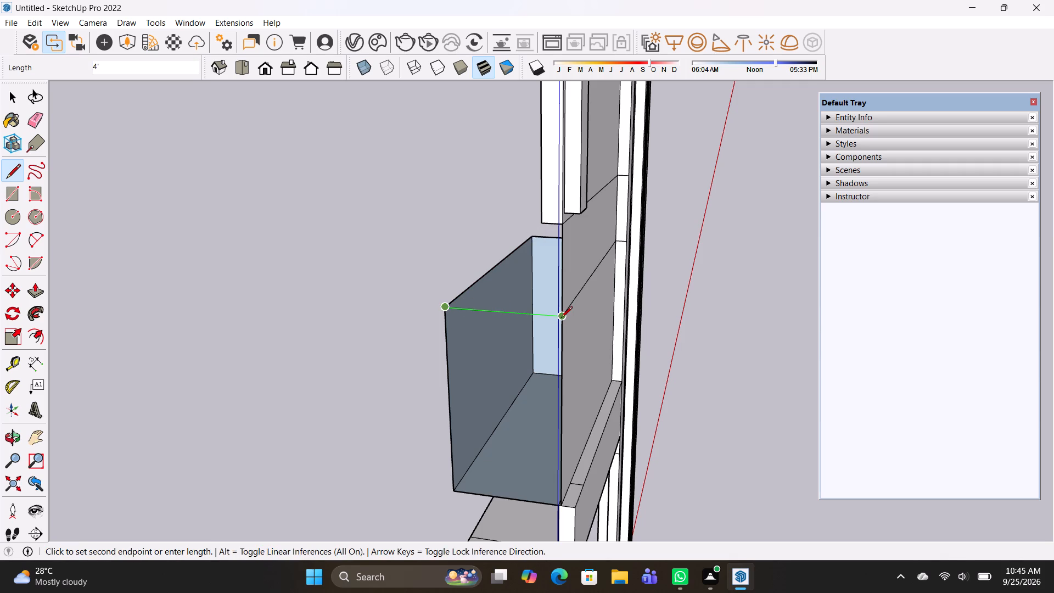
click(561, 318)
Raise the top face of the rear block below the recess box up to the box's underside.
middle_drag(525, 360, 260, 298)
middle_drag(439, 382, 799, 310)
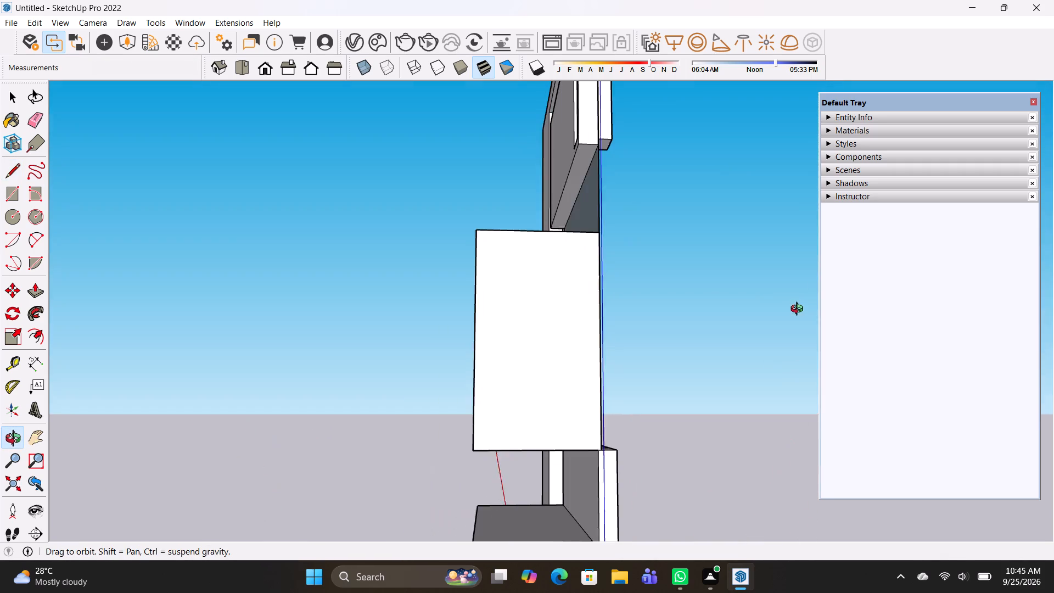
middle_drag(799, 310, 806, 308)
key(p)
click(529, 516)
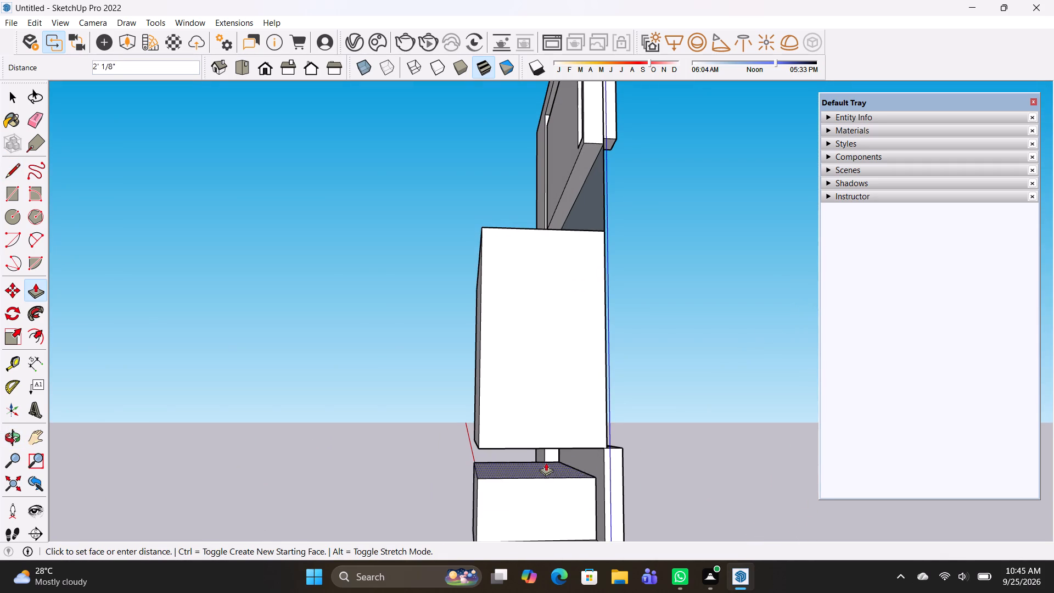
click(547, 445)
Fill the notch below the recess box by pulling its inner face rearward about 3' 10 7/8", flush with the block's back.
scroll(587, 467, down, 3)
middle_drag(618, 479, 793, 506)
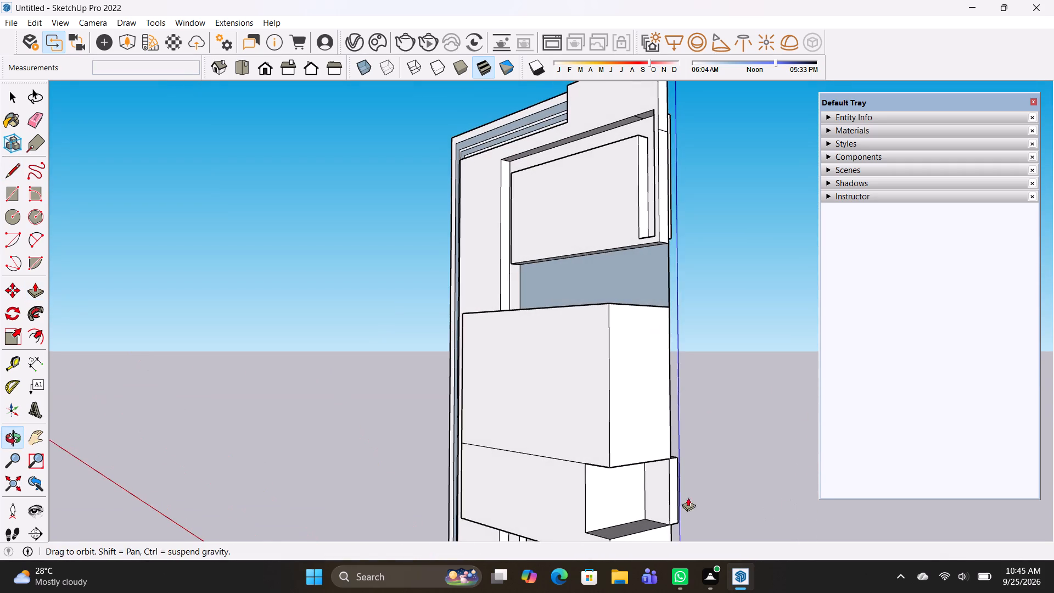
click(654, 489)
click(581, 477)
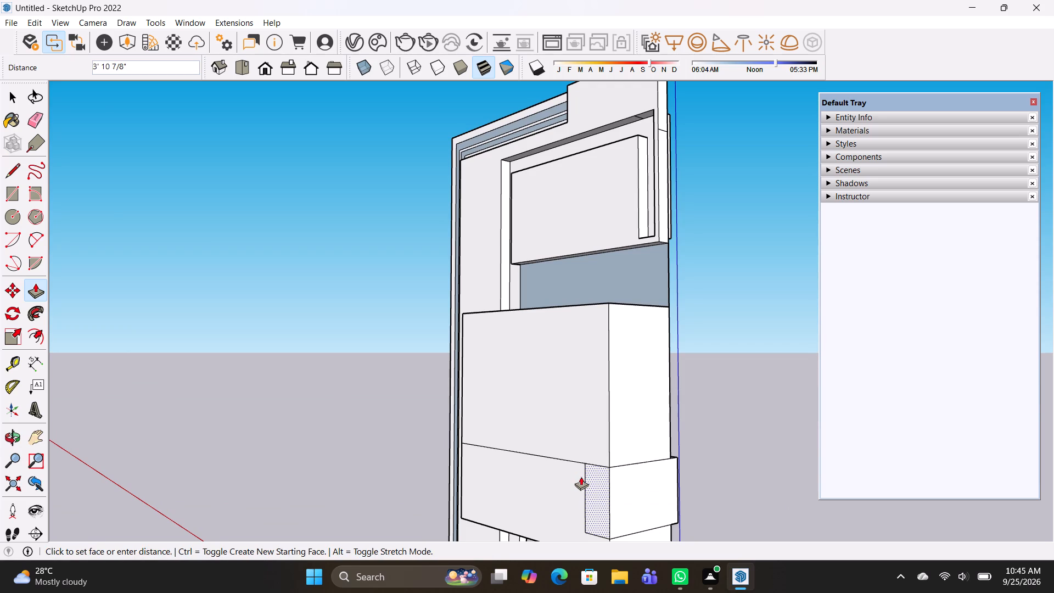
Push the large panel between the two bands back about 3' 7/8" to deepen the recess.
middle_drag(683, 488, 121, 488)
scroll(442, 449, down, 6)
middle_drag(456, 441, 548, 465)
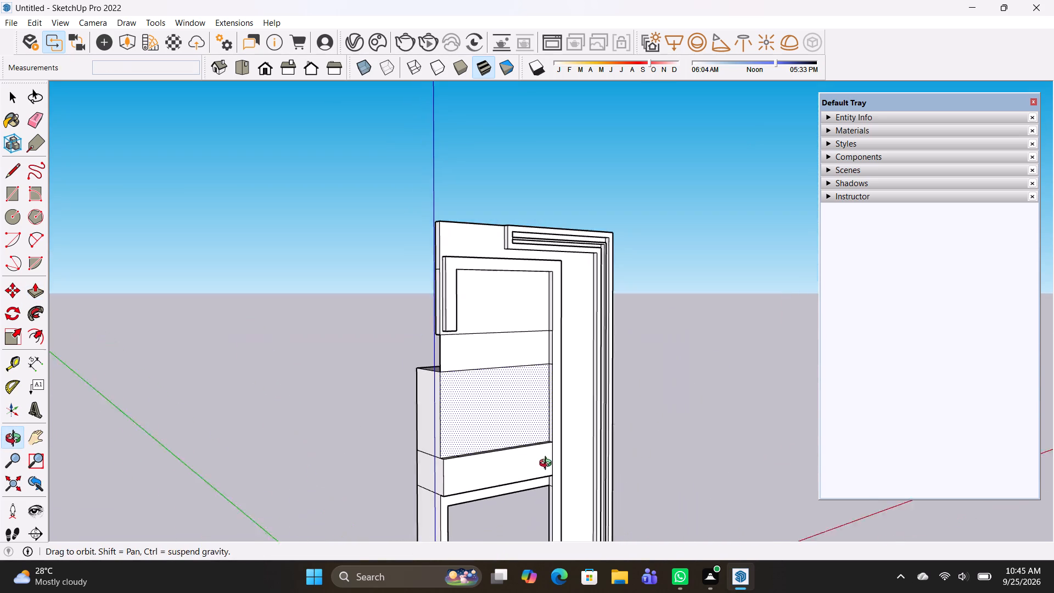
middle_drag(548, 465, 556, 466)
click(489, 417)
scroll(474, 419, up, 2)
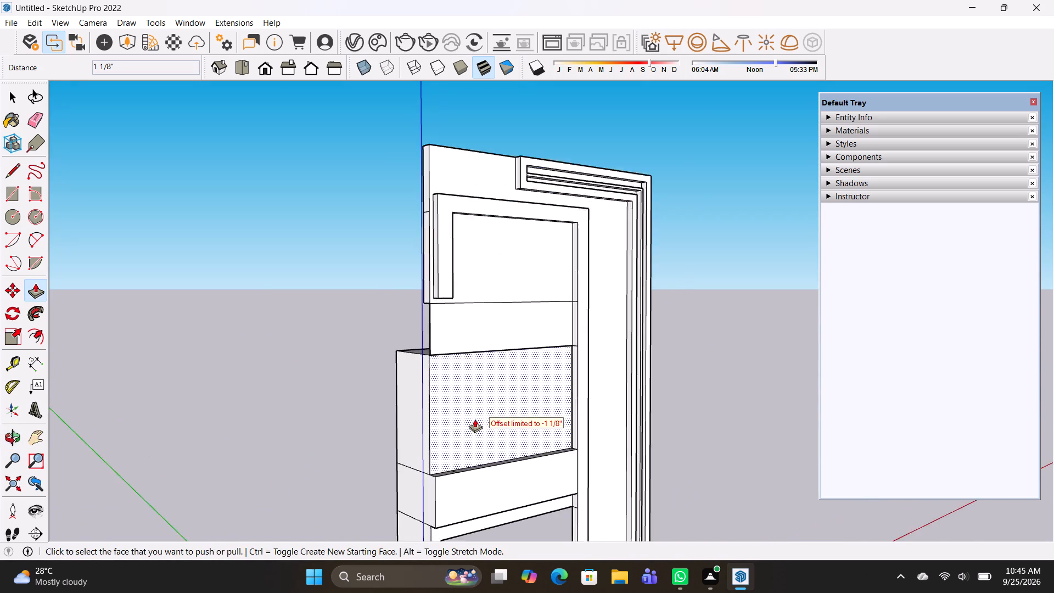
scroll(475, 419, up, 4)
click(477, 423)
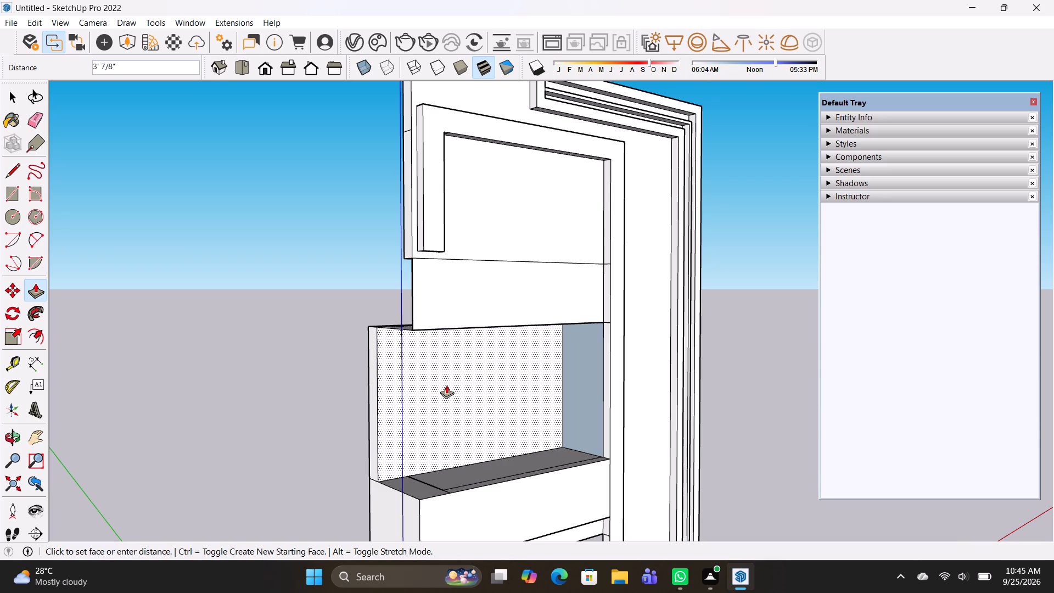
click(446, 385)
Draw a vertical line about 7' long between the outer corners of the two bands to close the recess's open side.
middle_drag(513, 468, 289, 438)
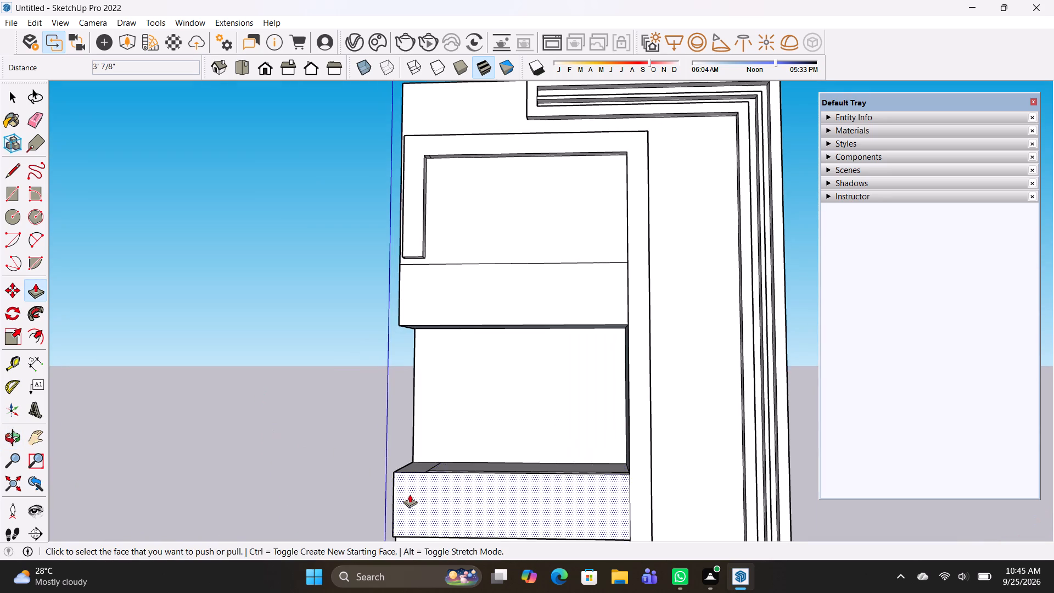
key(l)
click(401, 327)
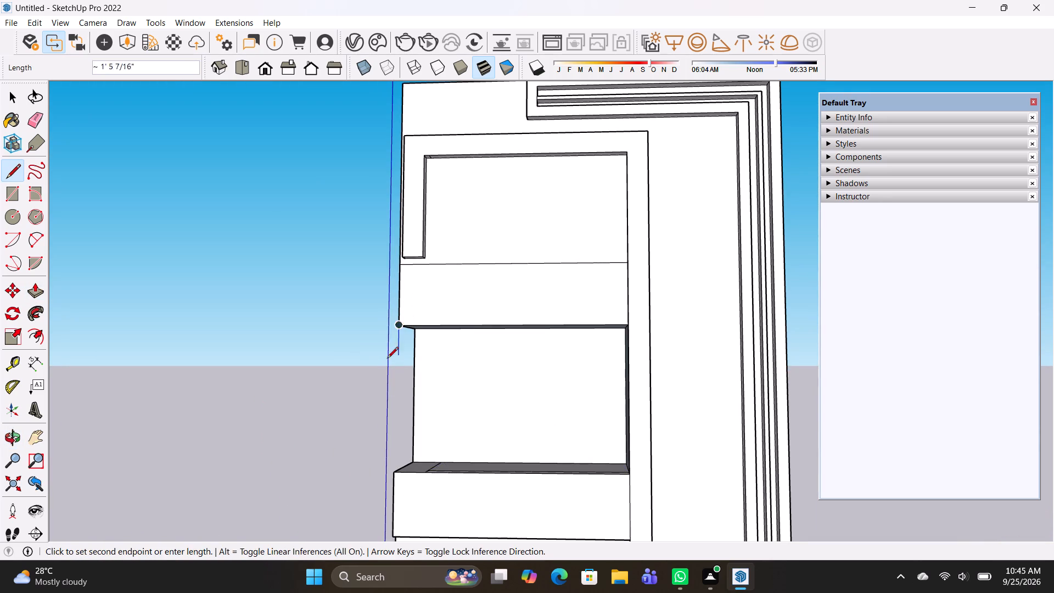
click(393, 475)
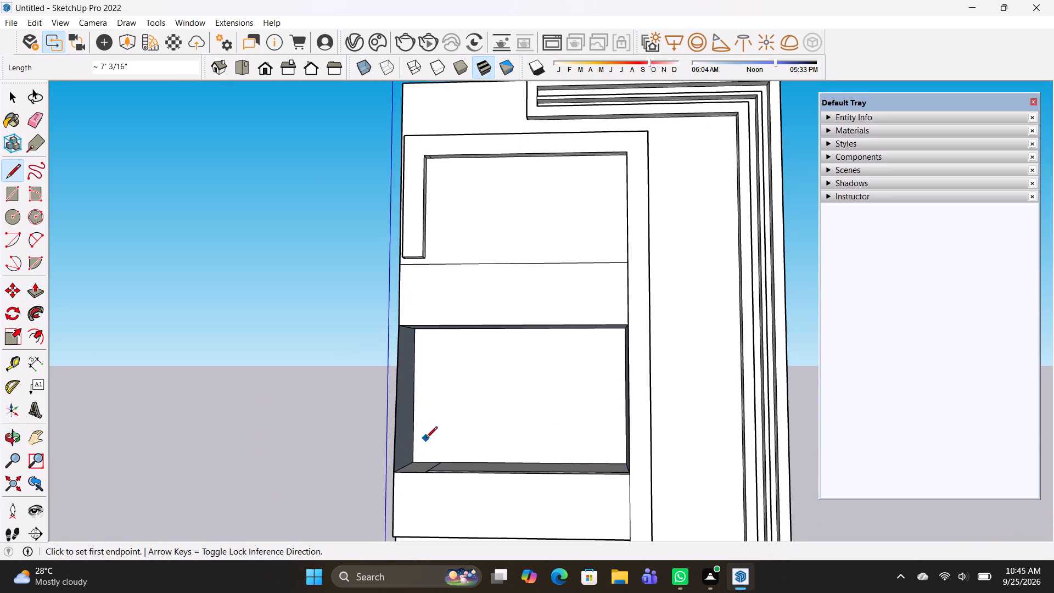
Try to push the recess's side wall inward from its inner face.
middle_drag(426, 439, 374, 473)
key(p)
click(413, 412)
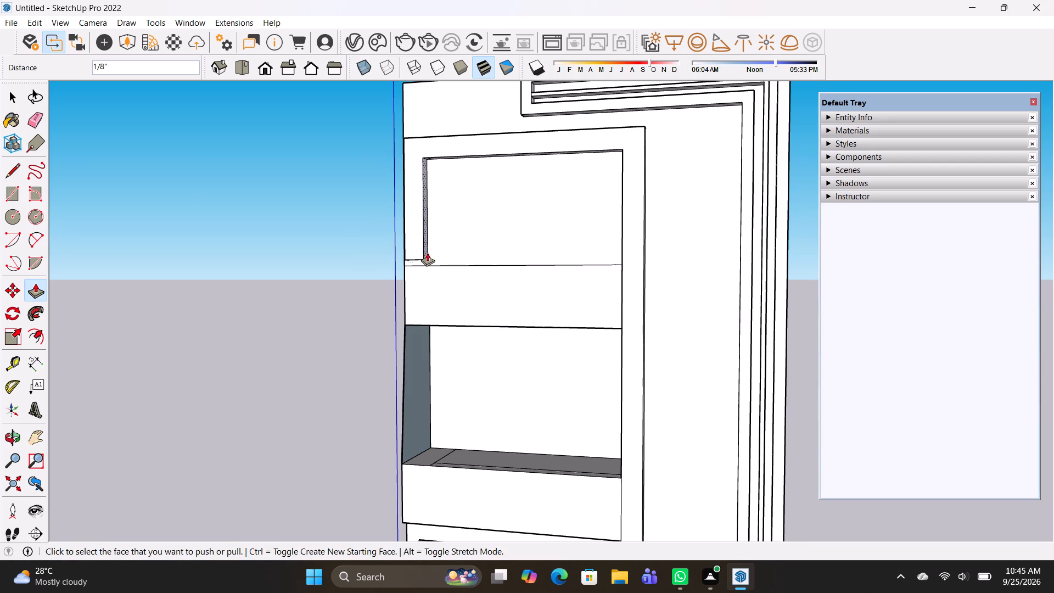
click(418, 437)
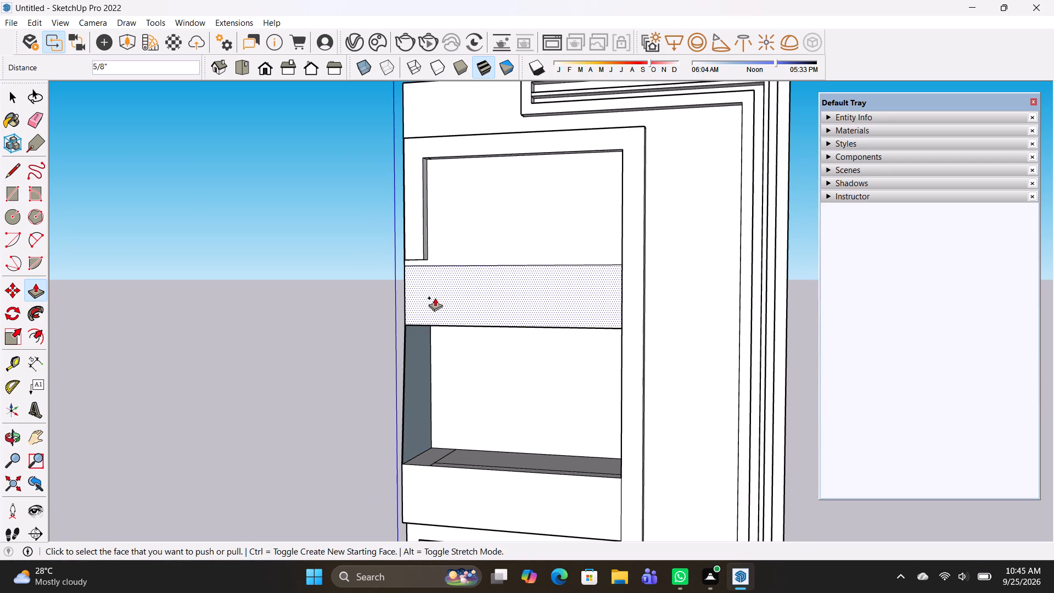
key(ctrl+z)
Push the recess's side wall about 1' 3 3/16" to line up with the inner edge of the border strip above.
click(416, 394)
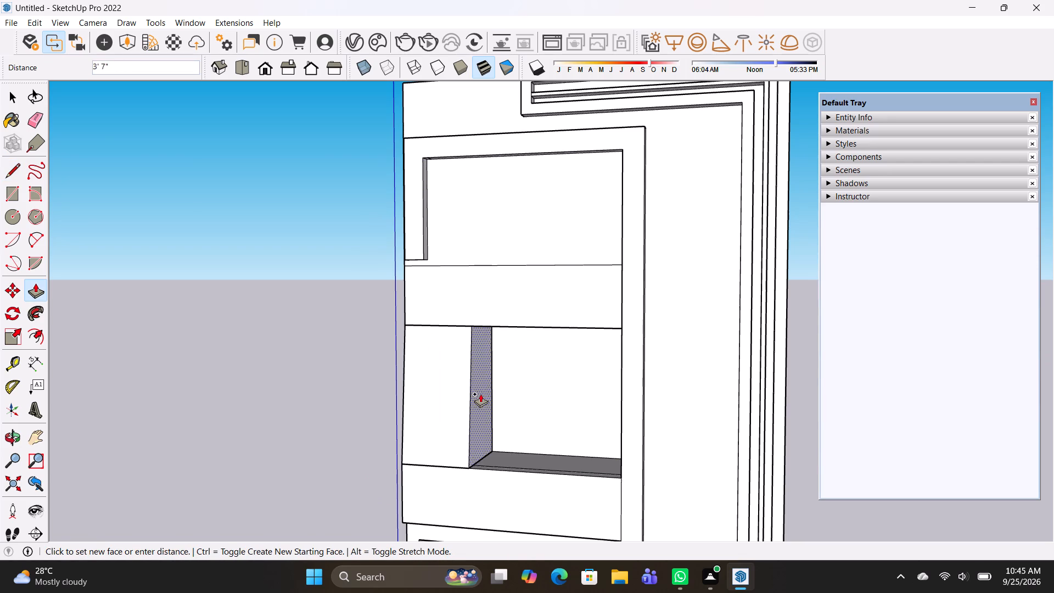
click(423, 244)
Pull the band directly above the recess forward 6", matching the band below it.
scroll(479, 407, down, 1)
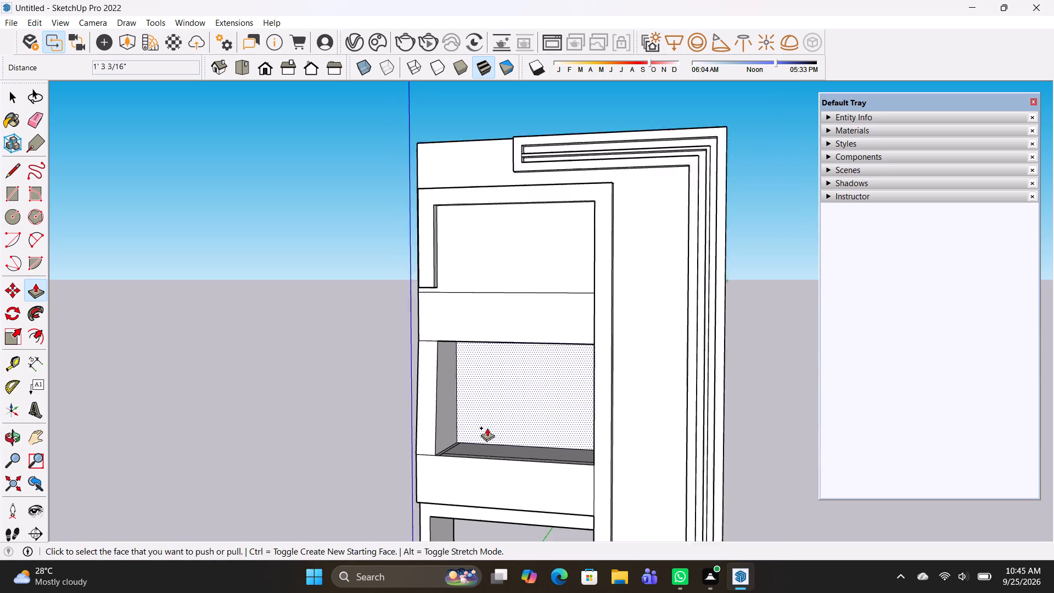
scroll(487, 428, down, 5)
middle_drag(588, 491, 739, 457)
scroll(599, 455, down, 6)
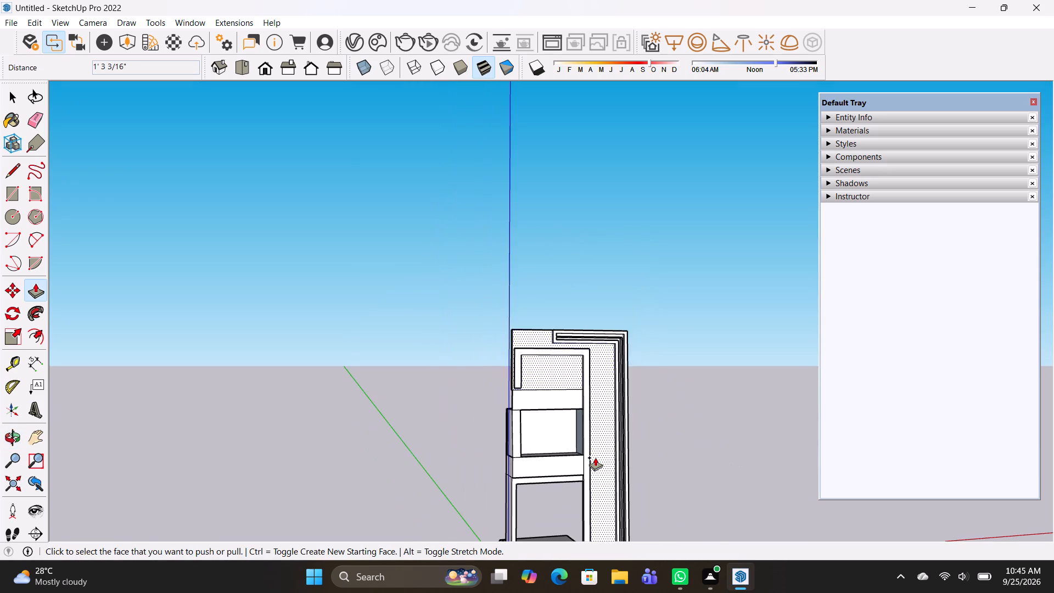
shift+middle_drag(590, 448, 559, 404)
scroll(492, 436, up, 8)
middle_drag(519, 446, 575, 592)
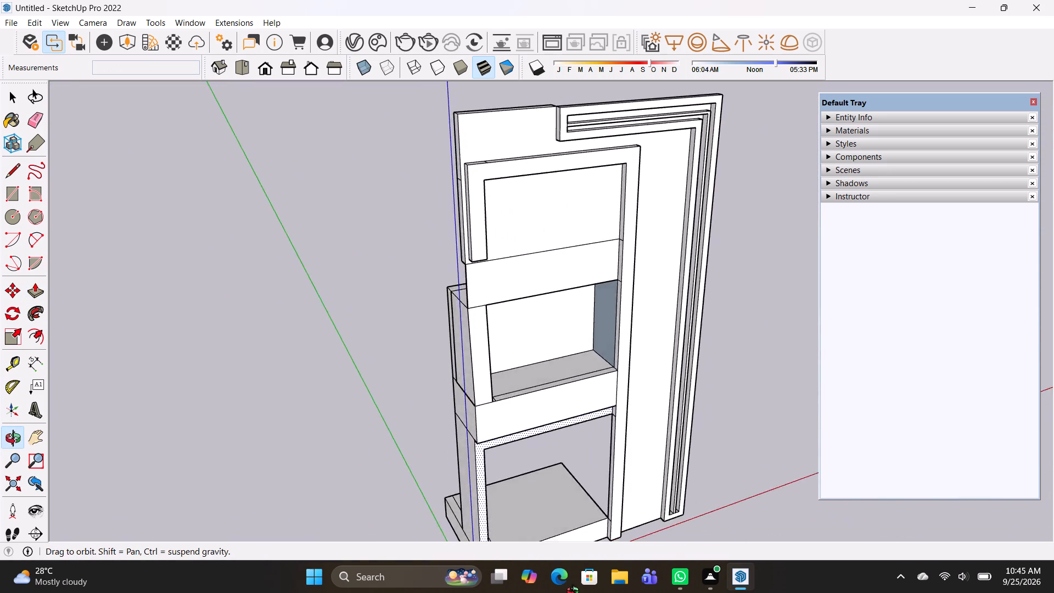
middle_drag(575, 592, 637, 592)
scroll(515, 276, up, 8)
click(512, 278)
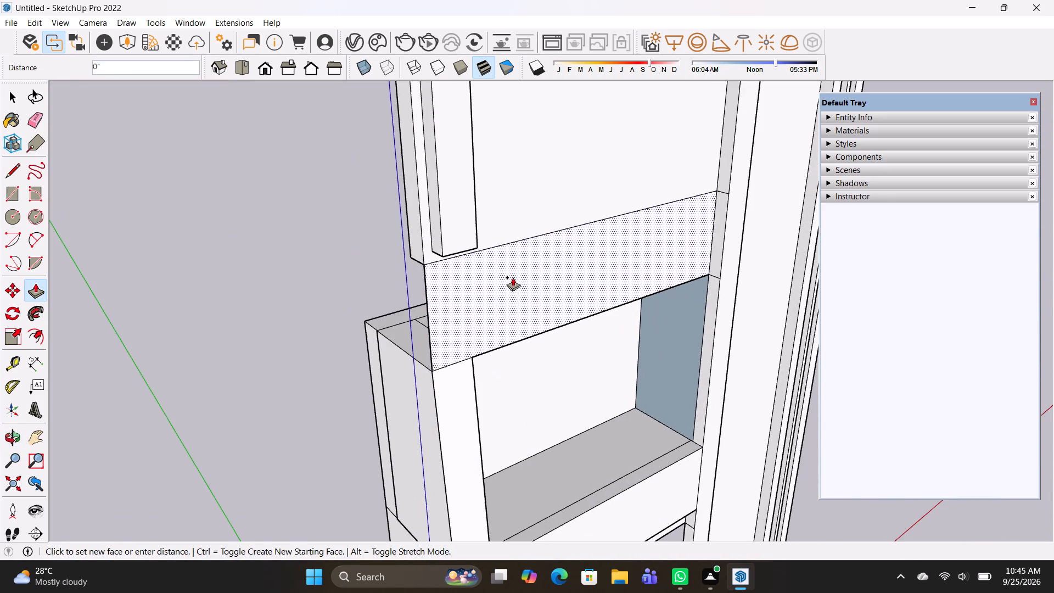
click(559, 527)
Raise the inner top face of the recess box behind the upper band to the lower corner of the wall above.
middle_drag(470, 419, 632, 427)
click(510, 350)
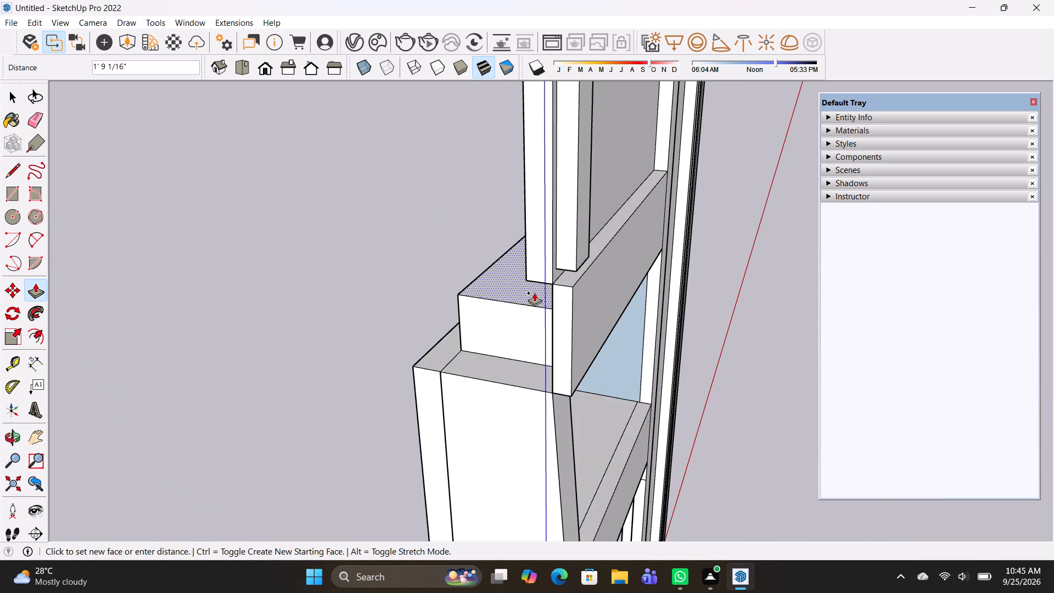
click(535, 281)
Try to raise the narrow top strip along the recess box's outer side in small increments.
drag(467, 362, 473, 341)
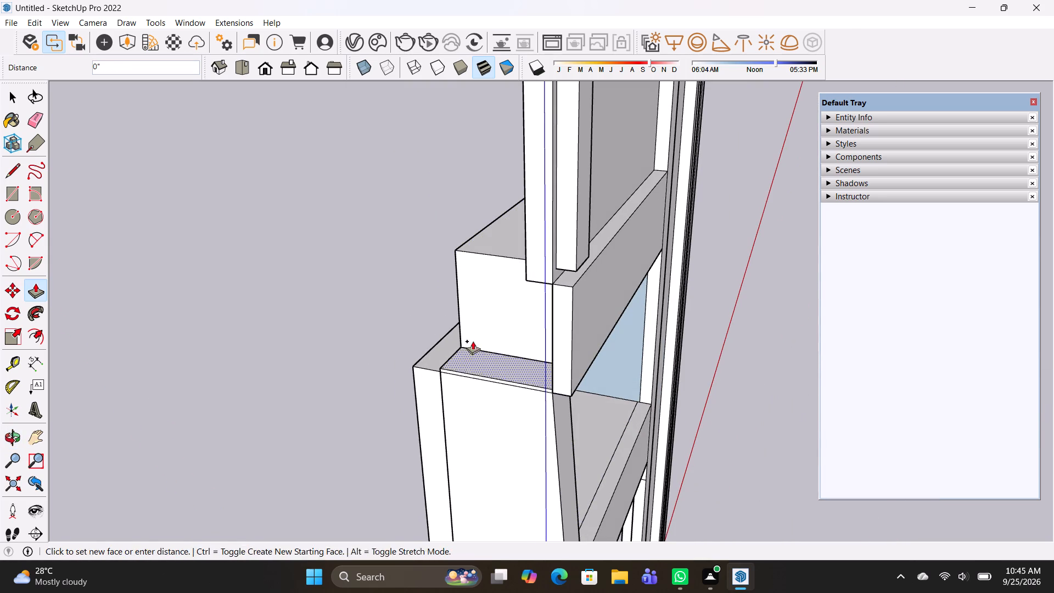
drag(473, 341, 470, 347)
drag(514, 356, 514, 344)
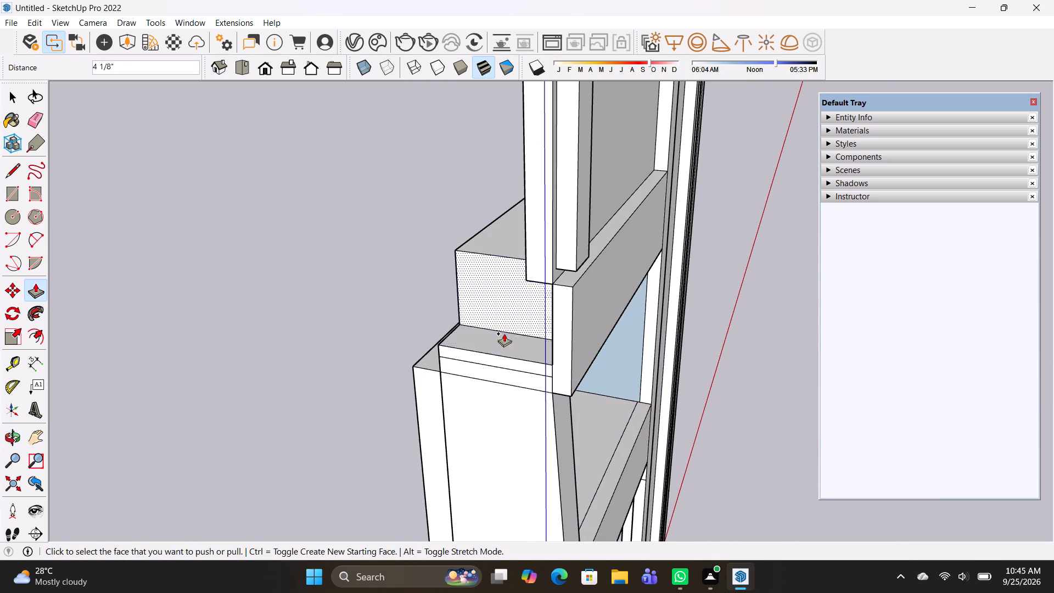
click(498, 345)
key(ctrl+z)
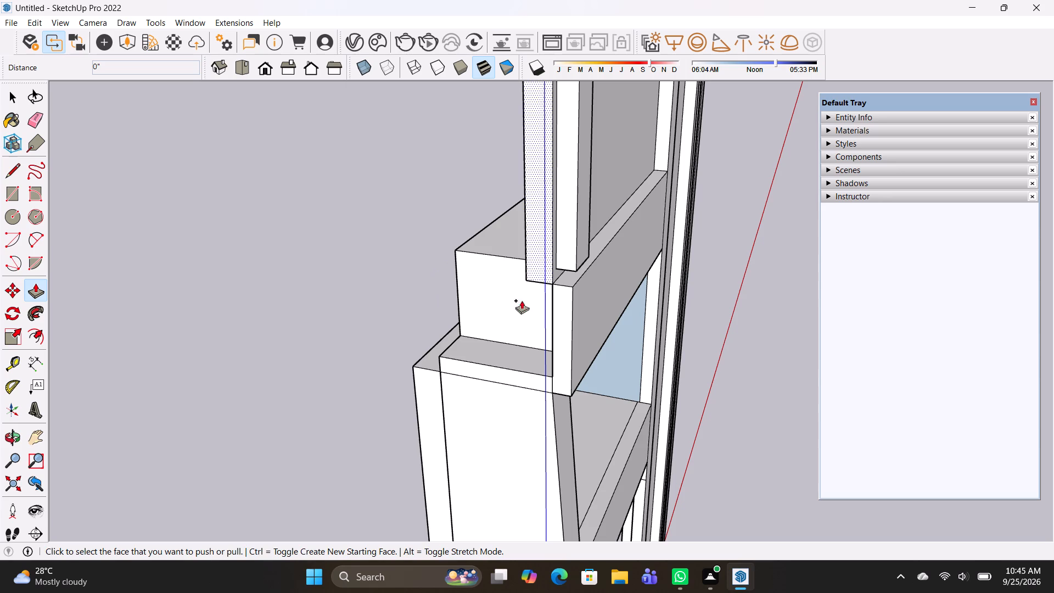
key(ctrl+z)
Raise the narrow top strip along the recess box's outer side by 3', level with the lower corner of the wall above.
click(486, 377)
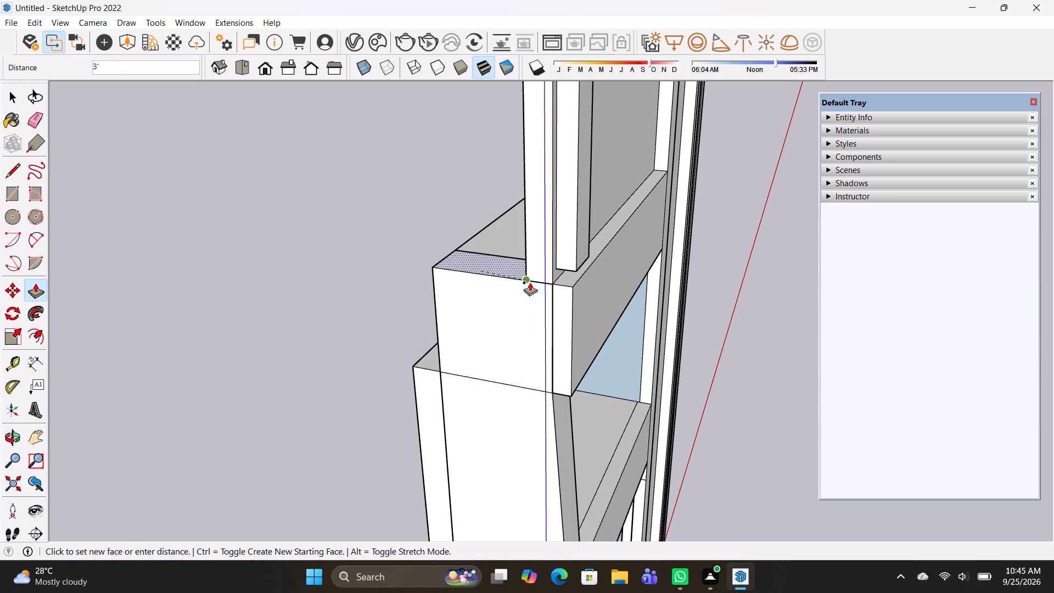
click(530, 281)
Raise the narrow top strip along the recess box's rear edge flush with the raised top.
middle_drag(441, 370, 933, 430)
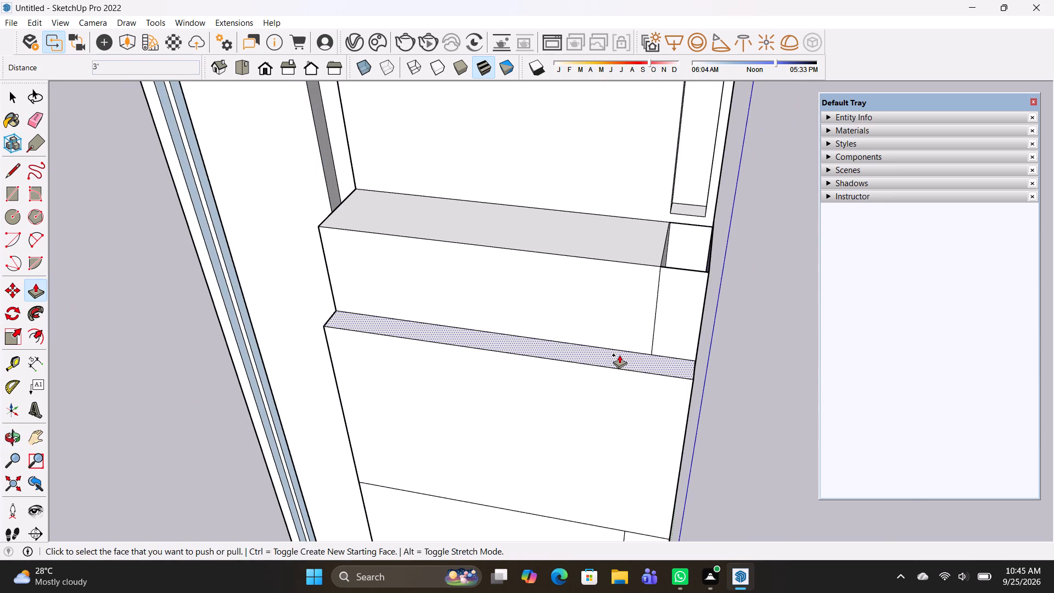
click(619, 355)
click(638, 265)
Level the outer corner's top face with the rest of the raised box, closing the gap with a line along its edge.
middle_drag(699, 262, 531, 488)
click(596, 453)
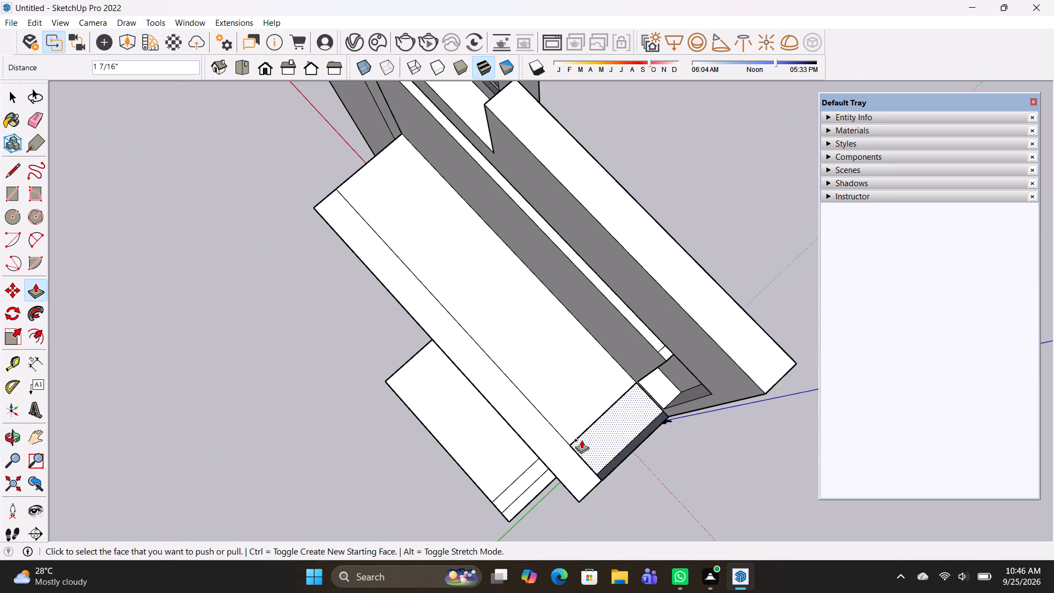
click(587, 446)
click(585, 440)
click(580, 431)
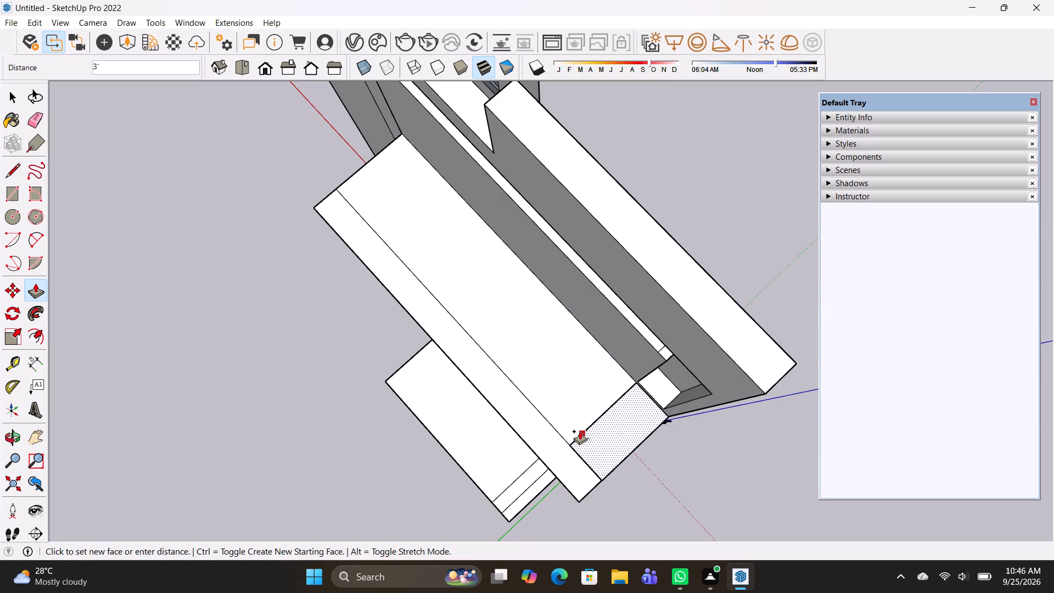
scroll(621, 464, down, 5)
scroll(621, 457, up, 7)
key(l)
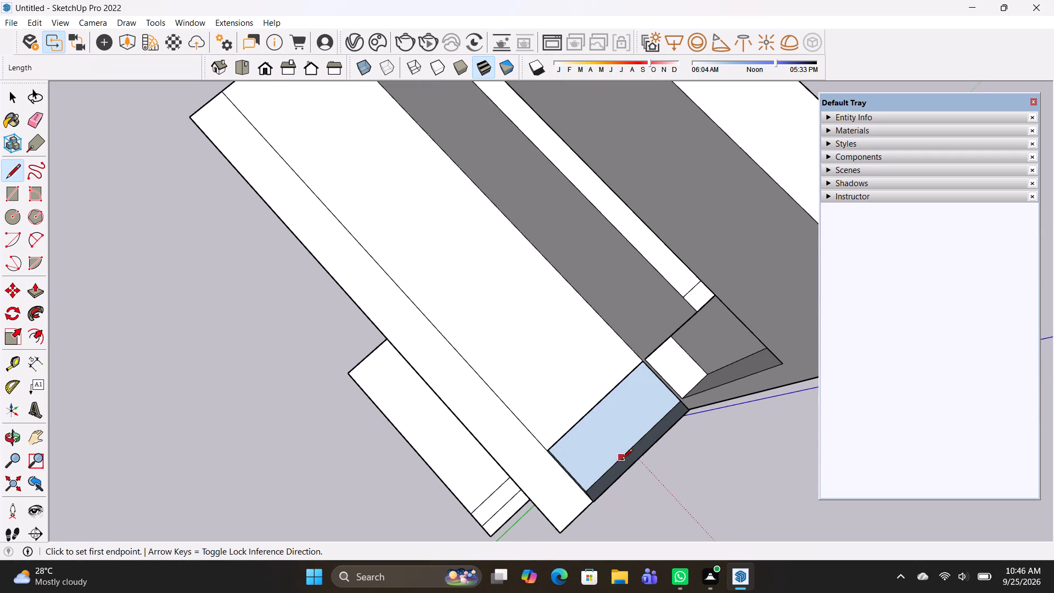
click(626, 468)
click(637, 459)
Erase the leftover horizontal and short vertical edges on the outer side face of the recess box.
scroll(654, 464, down, 2)
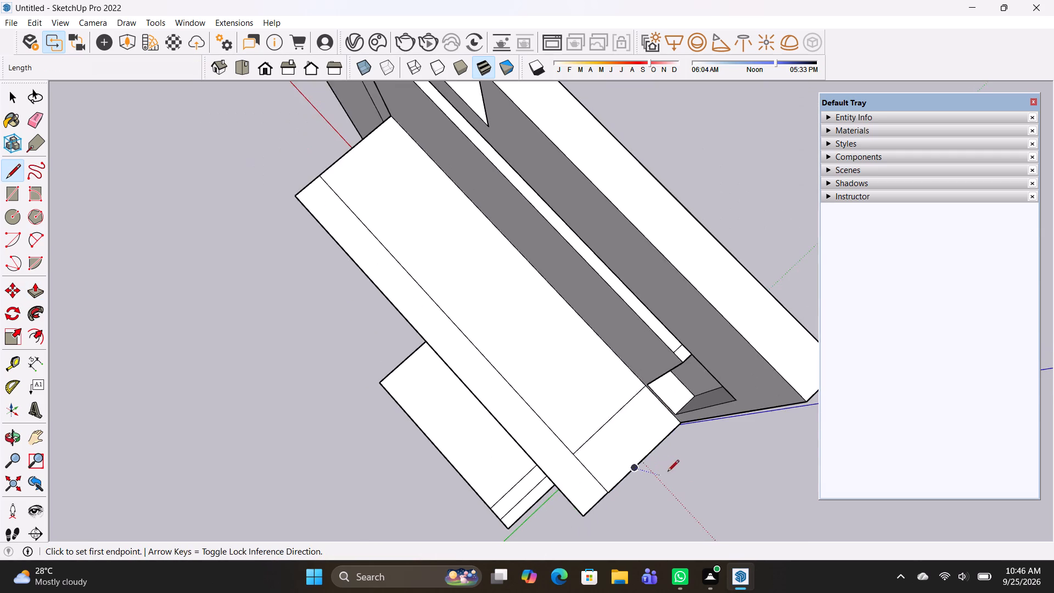
middle_drag(557, 455, 137, 232)
scroll(425, 327, down, 3)
middle_drag(492, 383, 468, 205)
scroll(463, 299, up, 10)
middle_drag(506, 367, 428, 358)
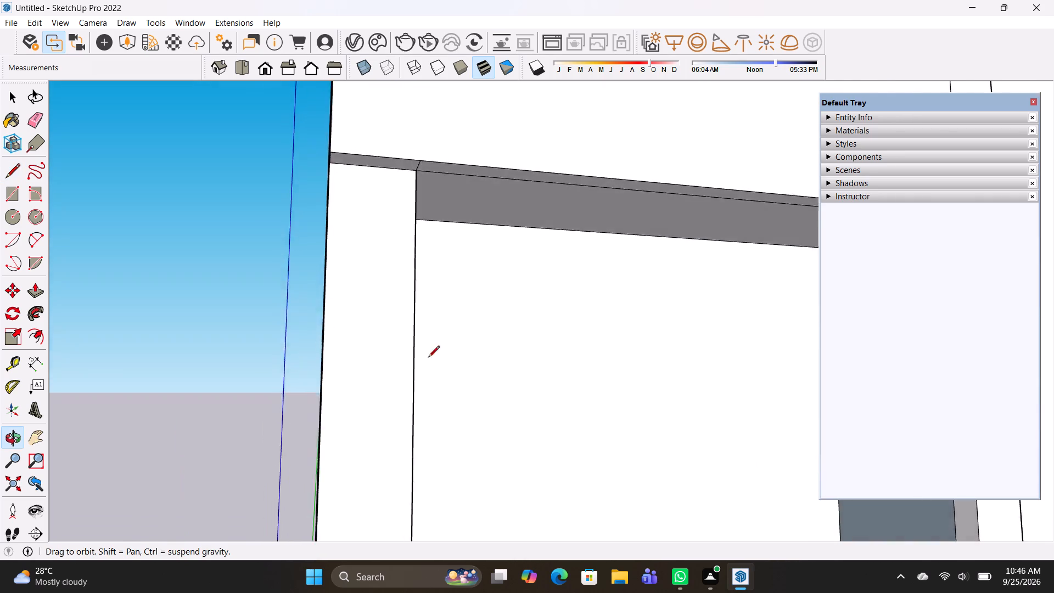
middle_drag(454, 364, 506, 370)
middle_drag(428, 358, 406, 351)
middle_drag(506, 370, 532, 390)
middle_click(534, 394)
key(e)
drag(407, 256, 416, 268)
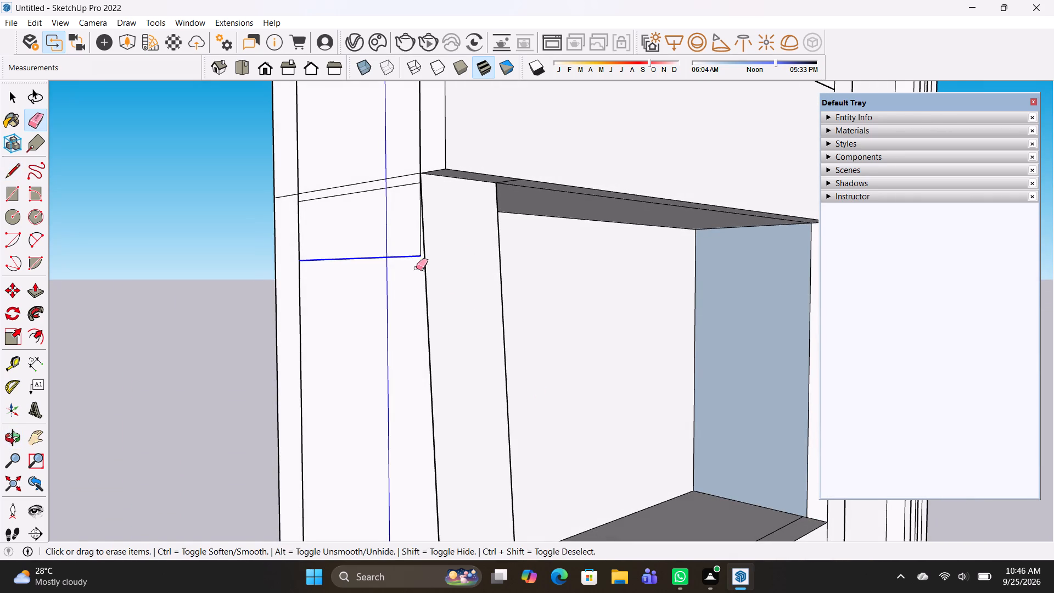
drag(416, 268, 416, 260)
click(419, 246)
Erase the stray edge crossing the inner side wall of the recess near its top.
scroll(459, 266, down, 6)
middle_drag(563, 345, 536, 346)
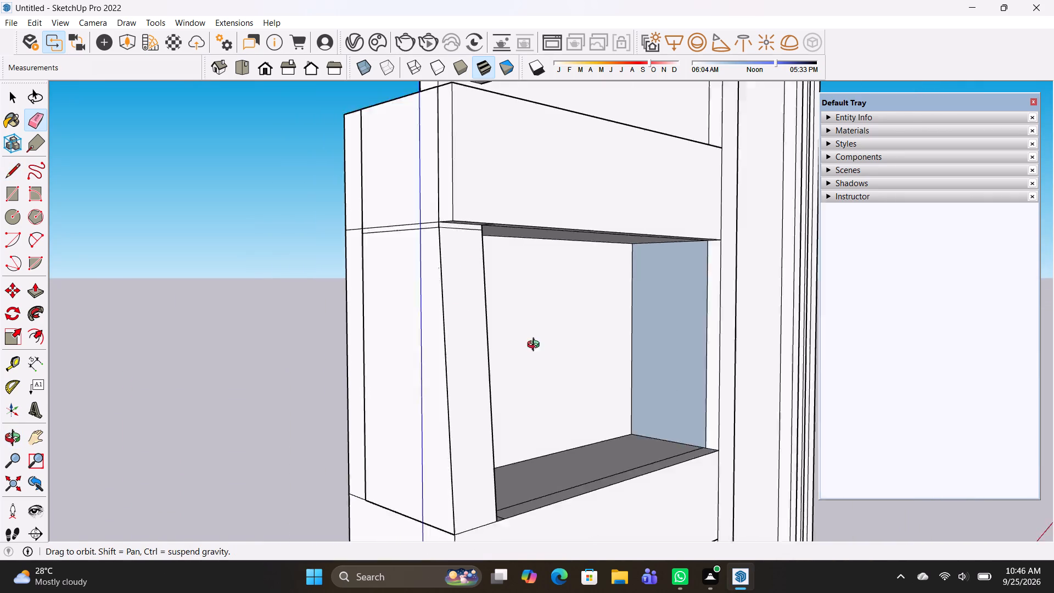
middle_drag(536, 346, 296, 315)
drag(444, 268, 444, 277)
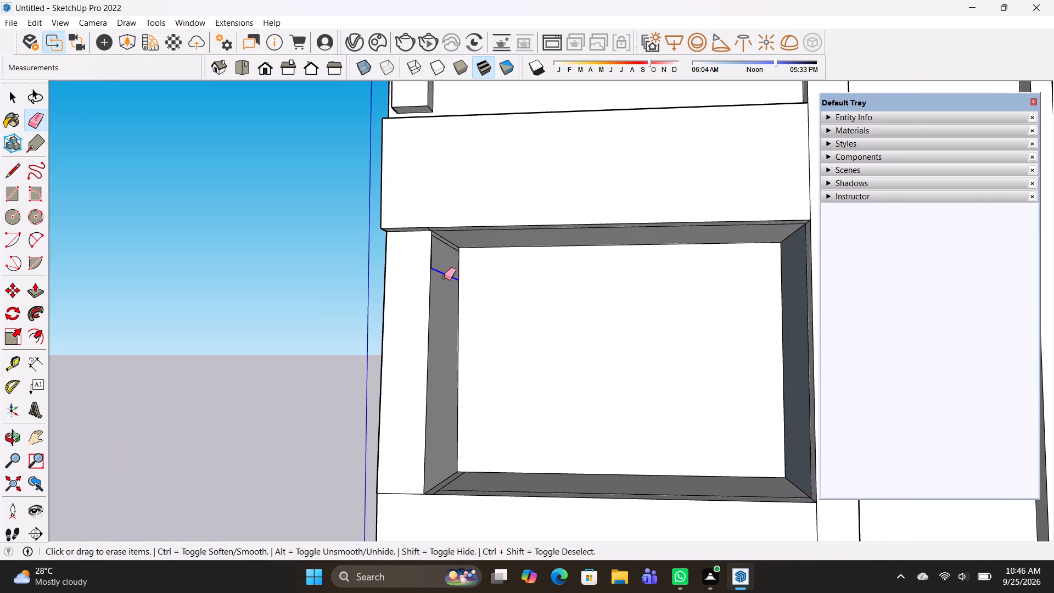
drag(444, 277, 444, 278)
scroll(457, 317, down, 7)
scroll(466, 289, up, 11)
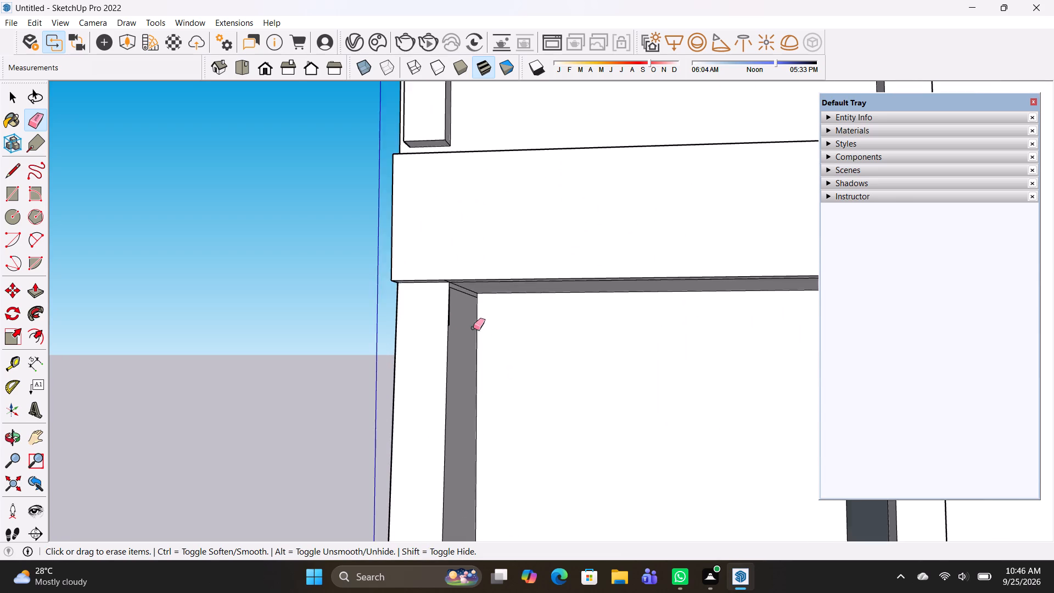
Erase the short stray vertical edge at the front corner of the recess's inner side wall, just below the band.
scroll(473, 328, up, 2)
middle_drag(441, 320, 381, 317)
scroll(399, 314, up, 3)
drag(402, 313, 408, 315)
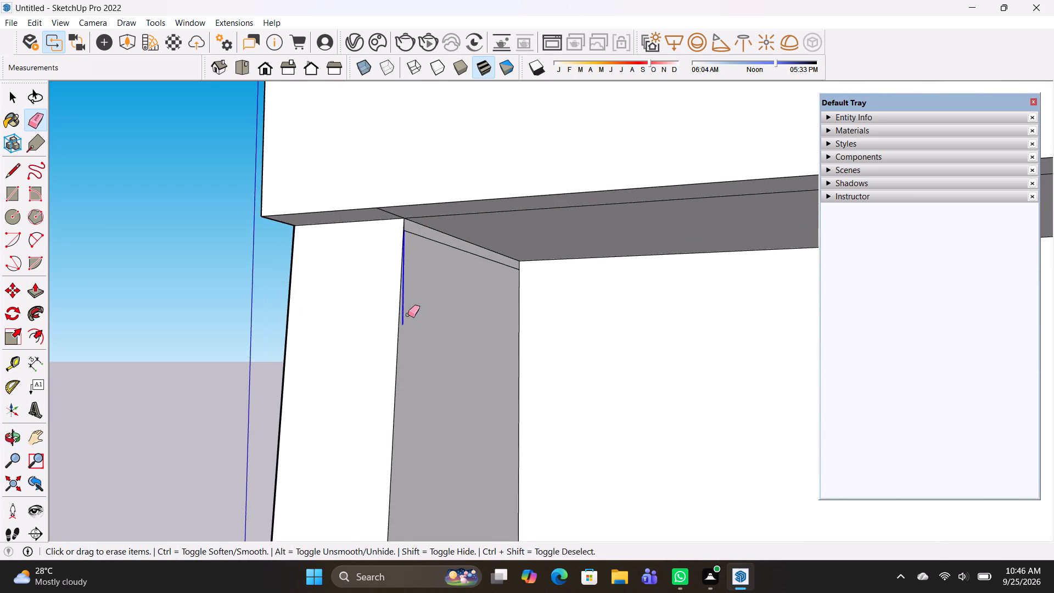
drag(408, 315, 409, 315)
scroll(453, 317, down, 3)
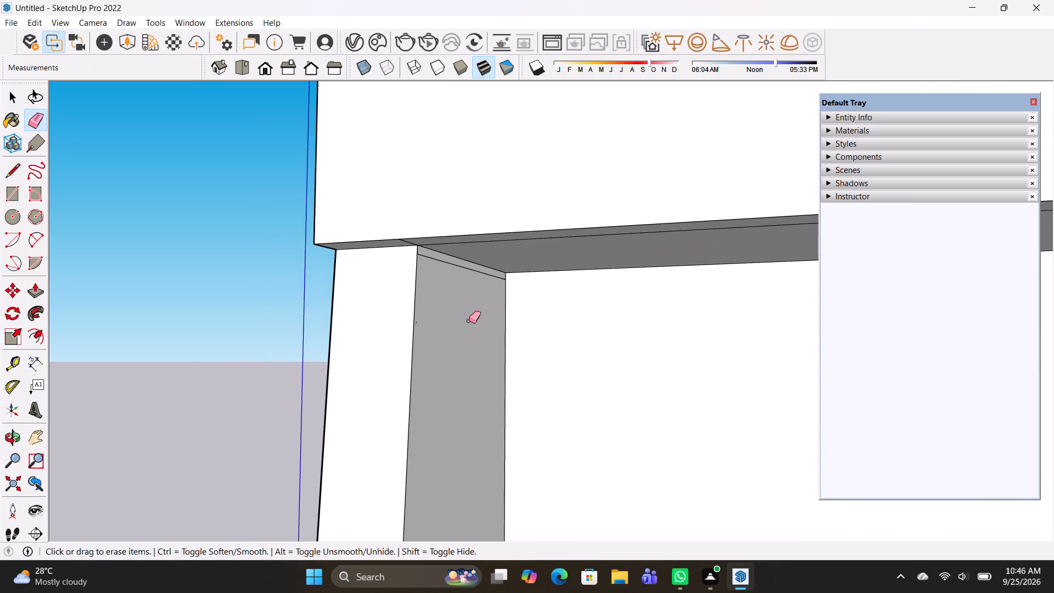
Push the bottom opening's floor down 1' 5 15/16" and bring the narrow floor strip beside it level with it.
scroll(574, 430, down, 7)
shift+middle_drag(677, 548, 469, 295)
scroll(532, 361, down, 2)
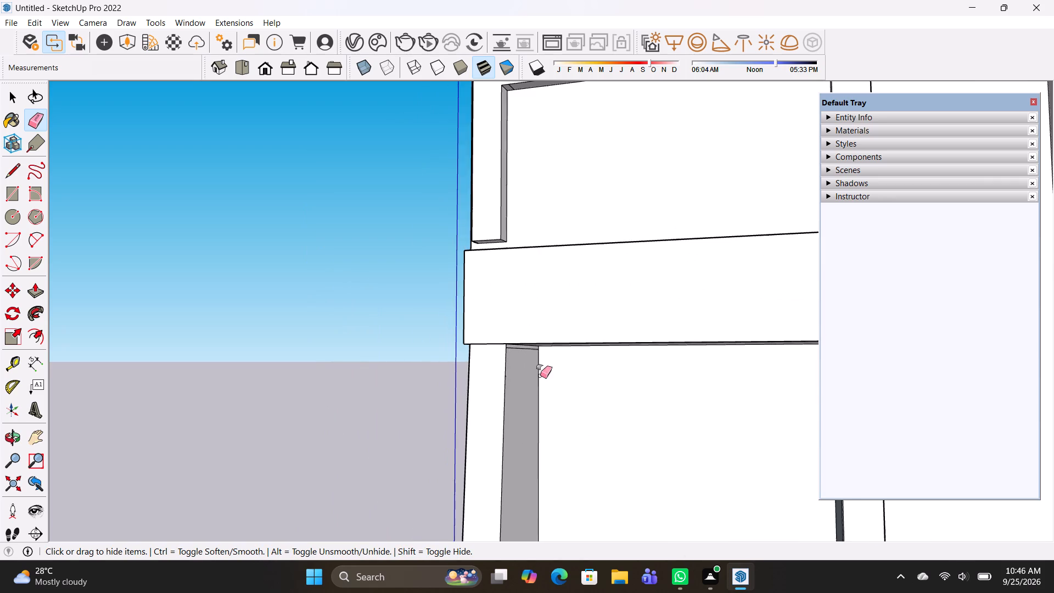
scroll(540, 376, down, 5)
shift+middle_drag(633, 471, 378, 314)
middle_drag(382, 383, 682, 549)
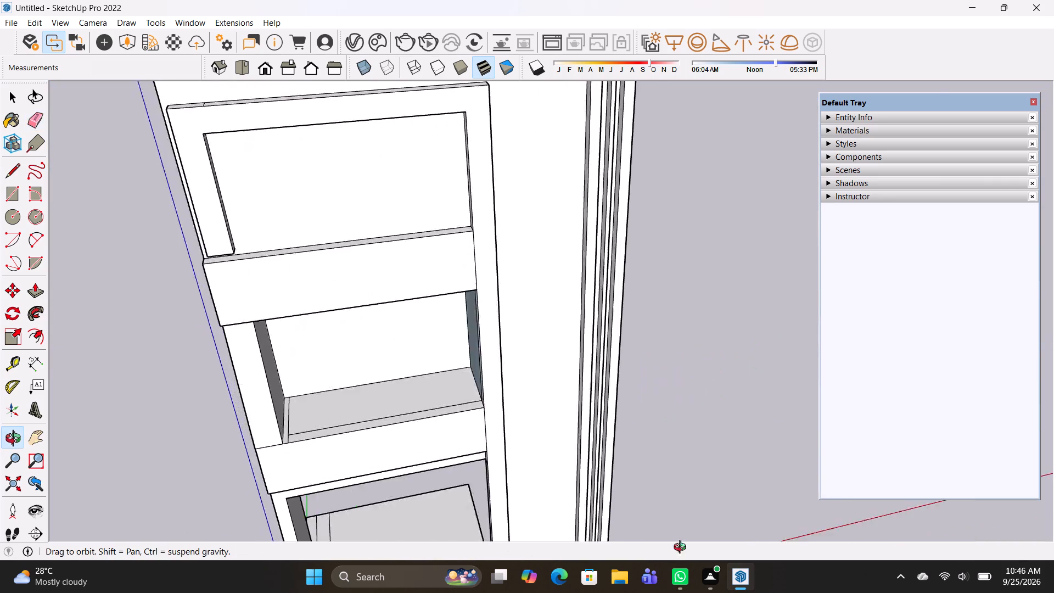
middle_drag(682, 549, 792, 501)
shift+middle_drag(608, 442, 550, 357)
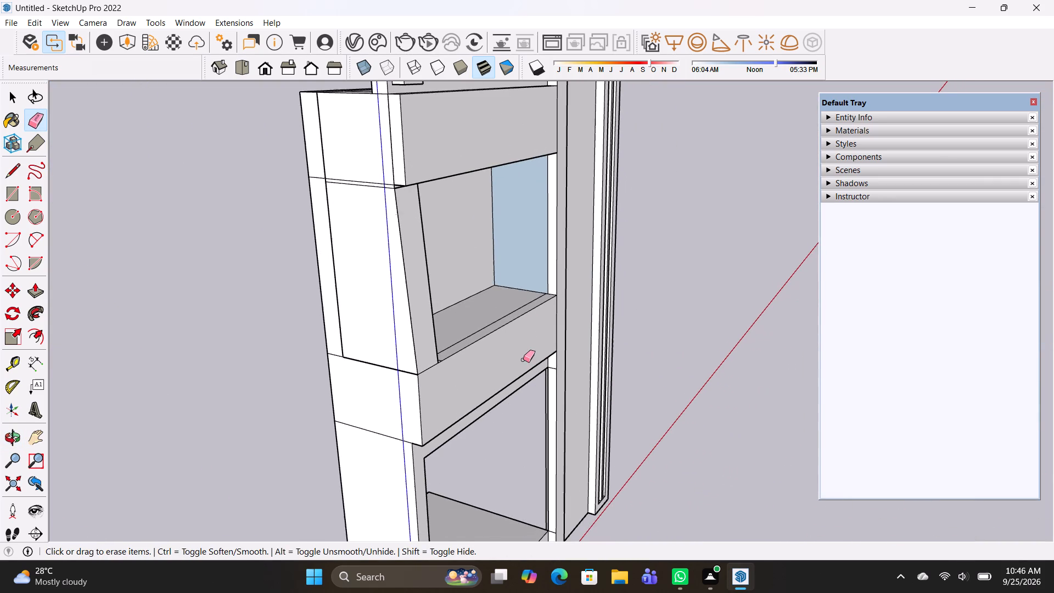
scroll(523, 360, down, 6)
middle_drag(529, 394, 412, 344)
scroll(386, 449, up, 5)
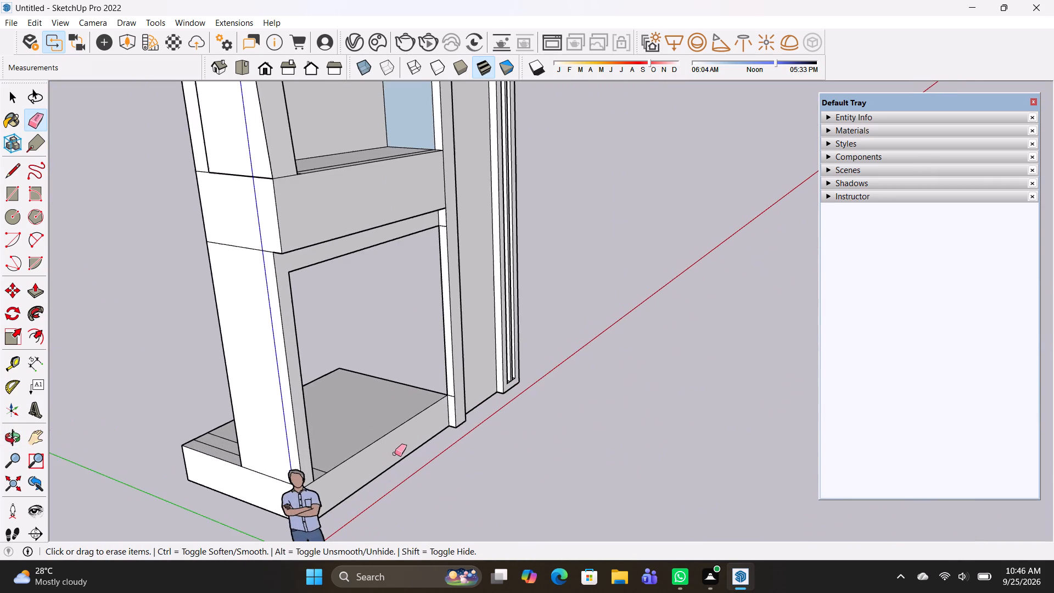
middle_drag(498, 473, 299, 398)
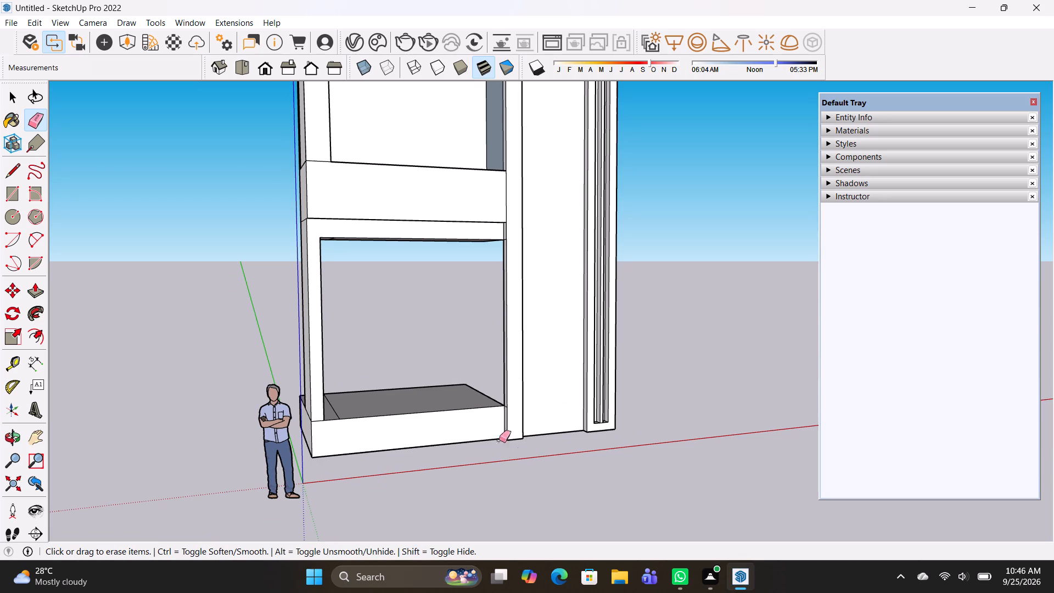
key(p)
click(446, 404)
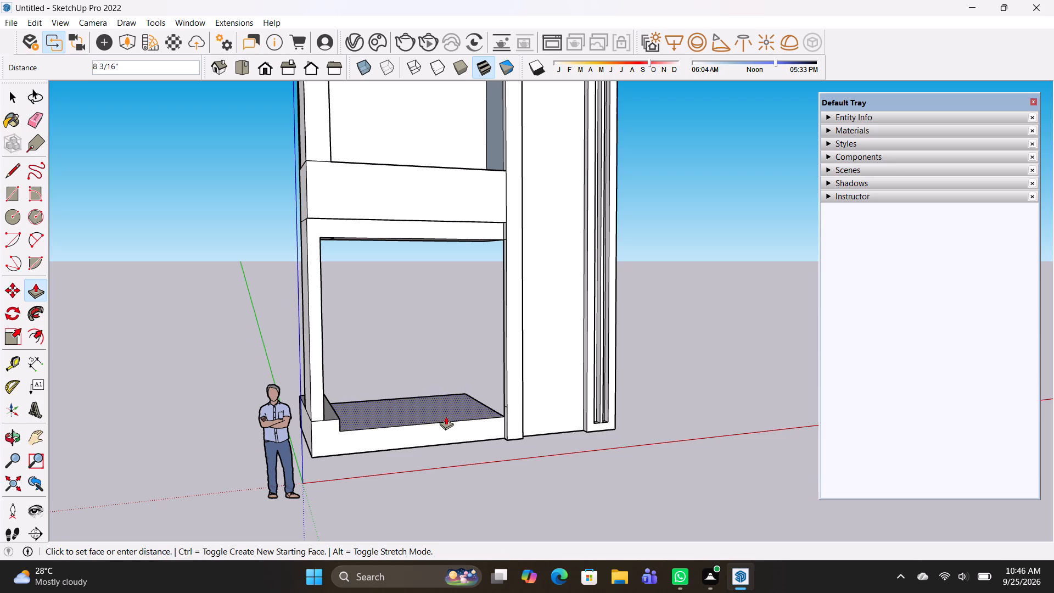
click(446, 428)
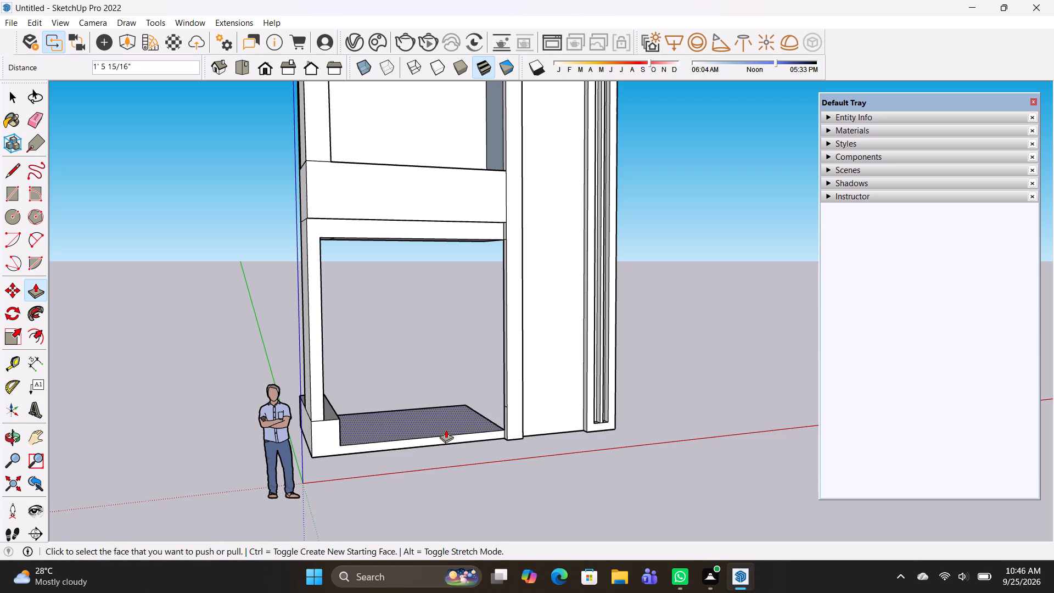
click(334, 414)
click(341, 446)
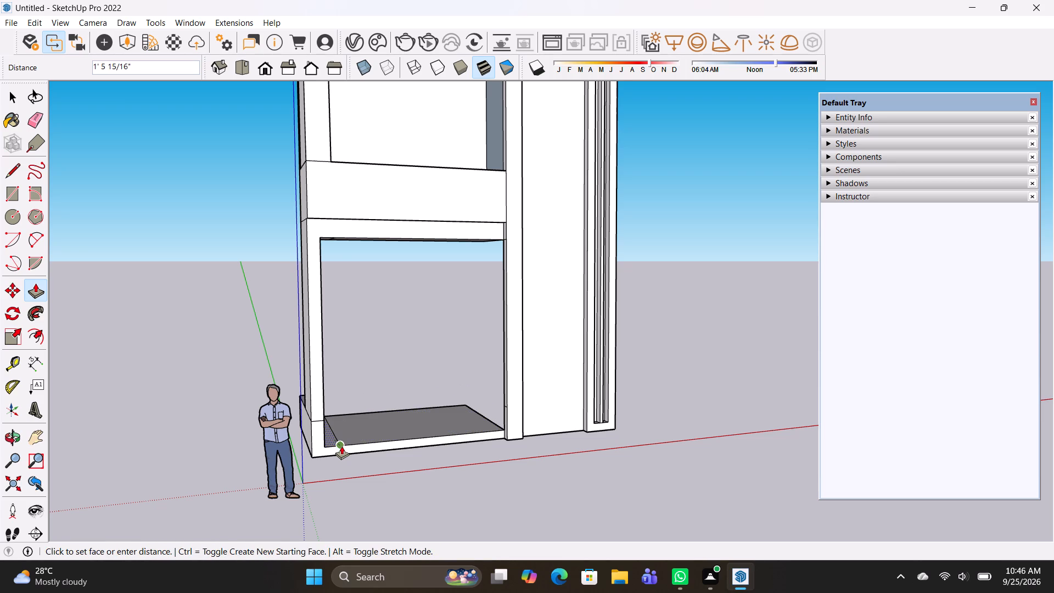
Erase the leftover edge between the lowered floor and its side strip in the bottom opening.
middle_drag(398, 472, 324, 464)
key(e)
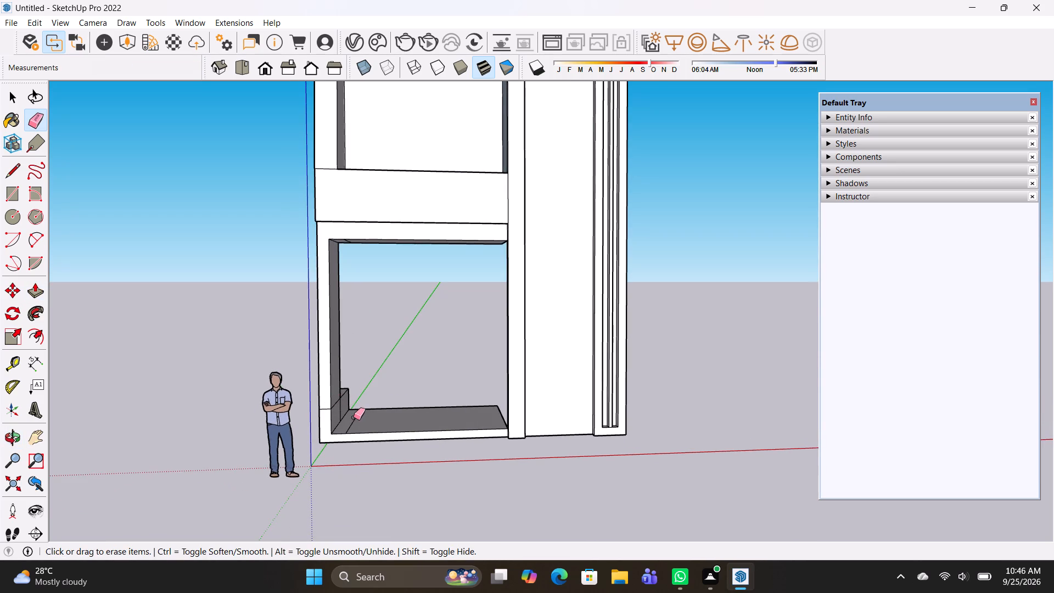
drag(354, 417, 357, 423)
scroll(350, 412, up, 2)
click(338, 404)
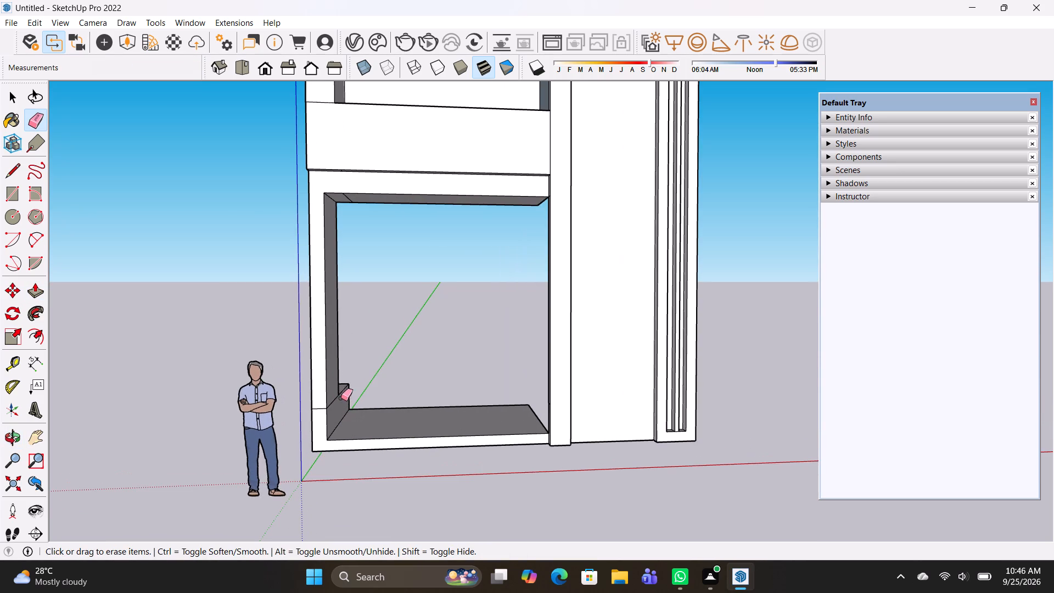
scroll(386, 428, down, 6)
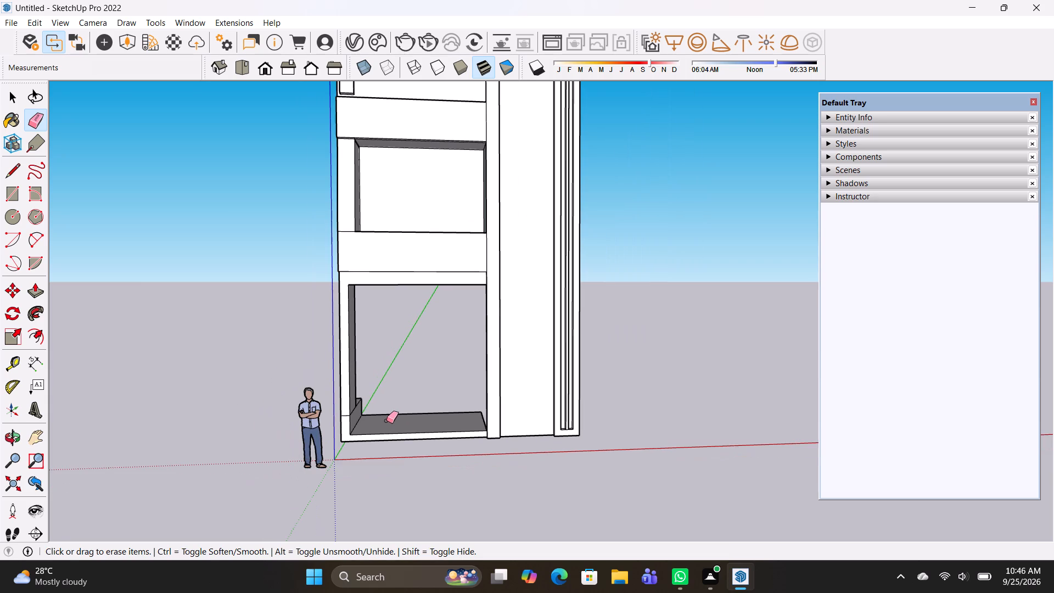
shift+middle_drag(386, 421, 376, 484)
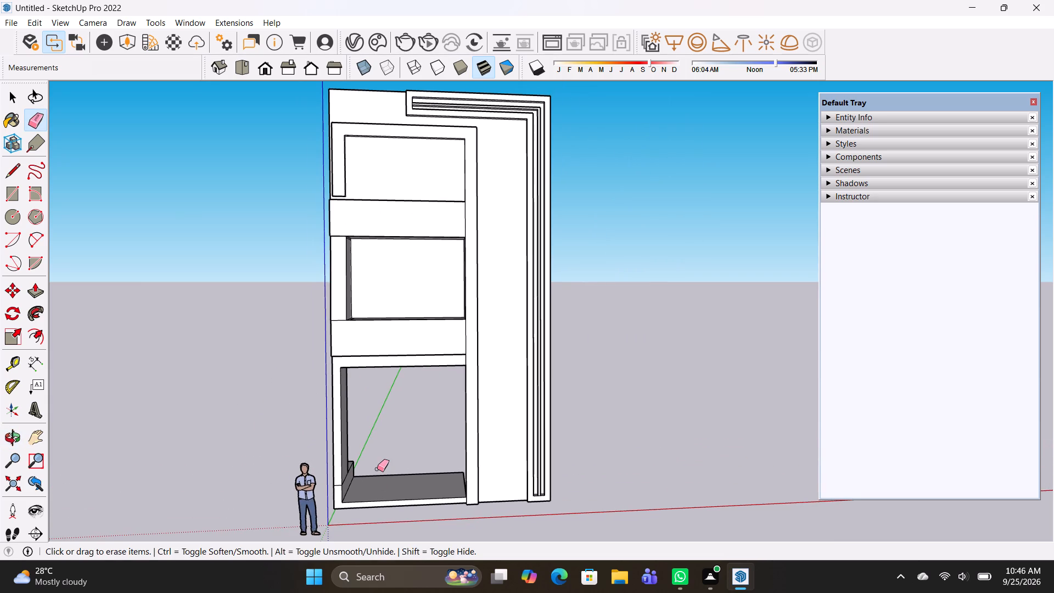
Copy the raised border's front face with its edges 2' 1 15/16" sideways along the red axis, towards the stepped frame.
key(space)
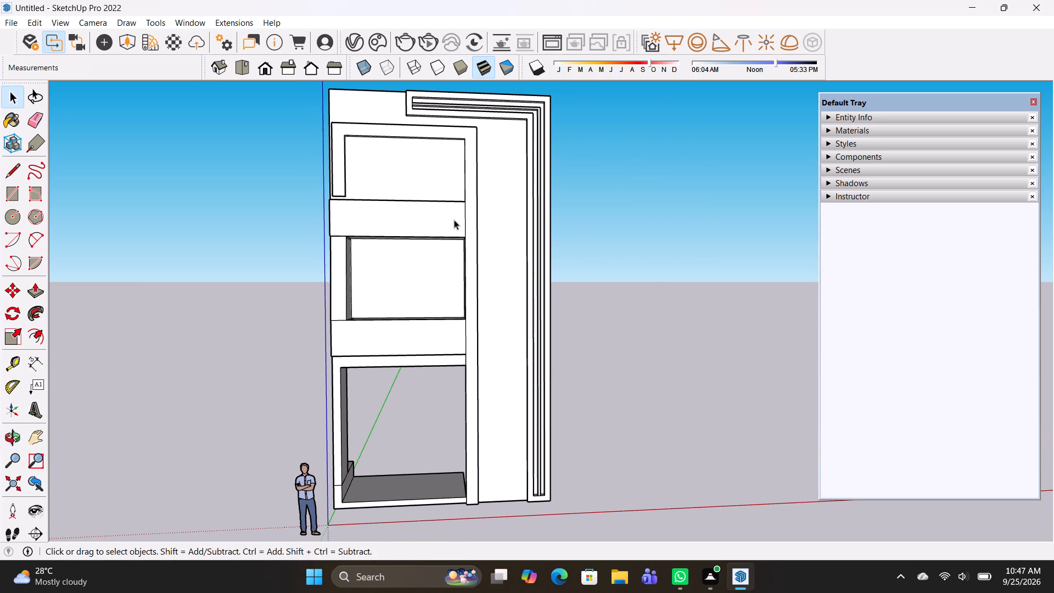
click(473, 245)
scroll(472, 245, up, 3)
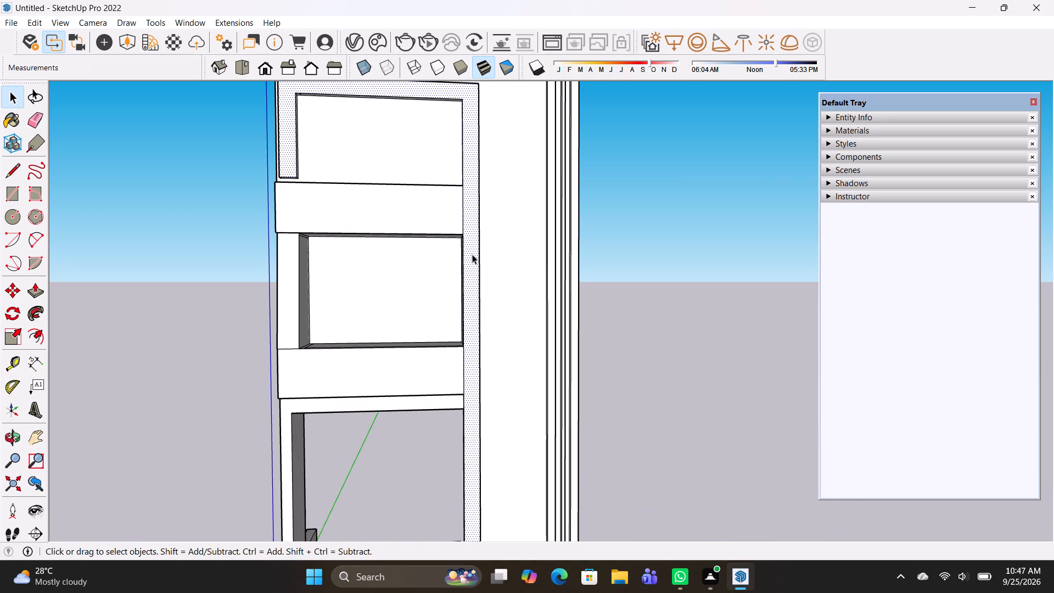
double_click(472, 254)
key(m)
click(479, 258)
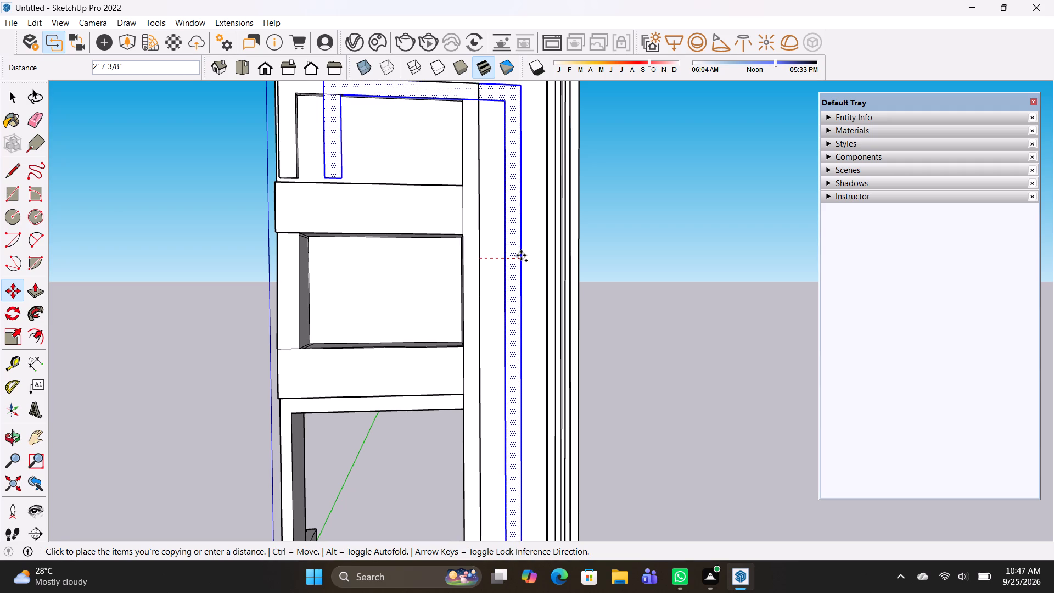
click(514, 252)
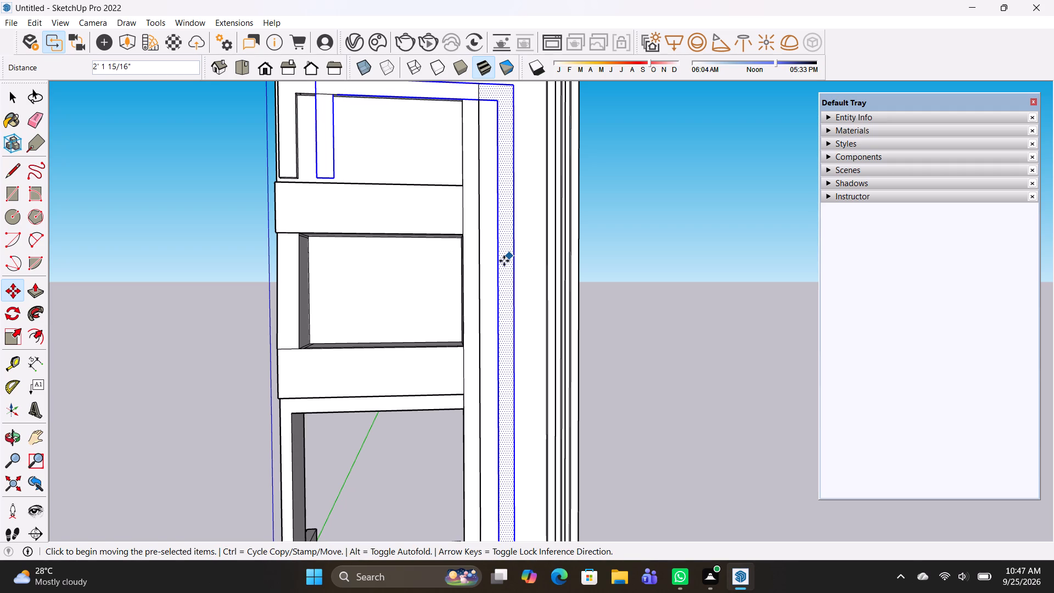
key(Escape)
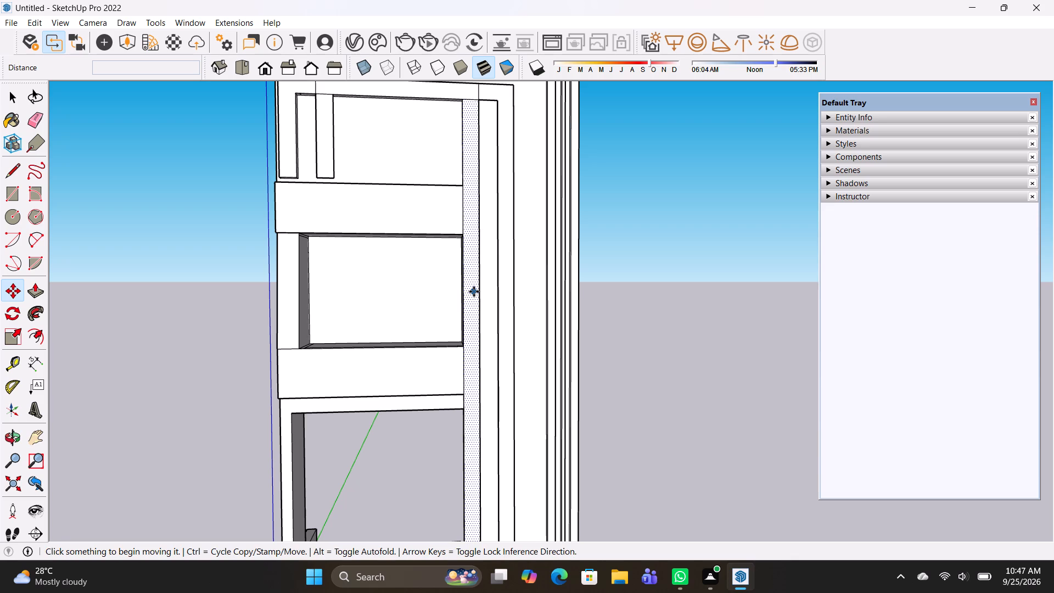
Erase the original border's outer vertical edge and the short vertical edge crossing the border's top strip above it.
key(space)
text(e)
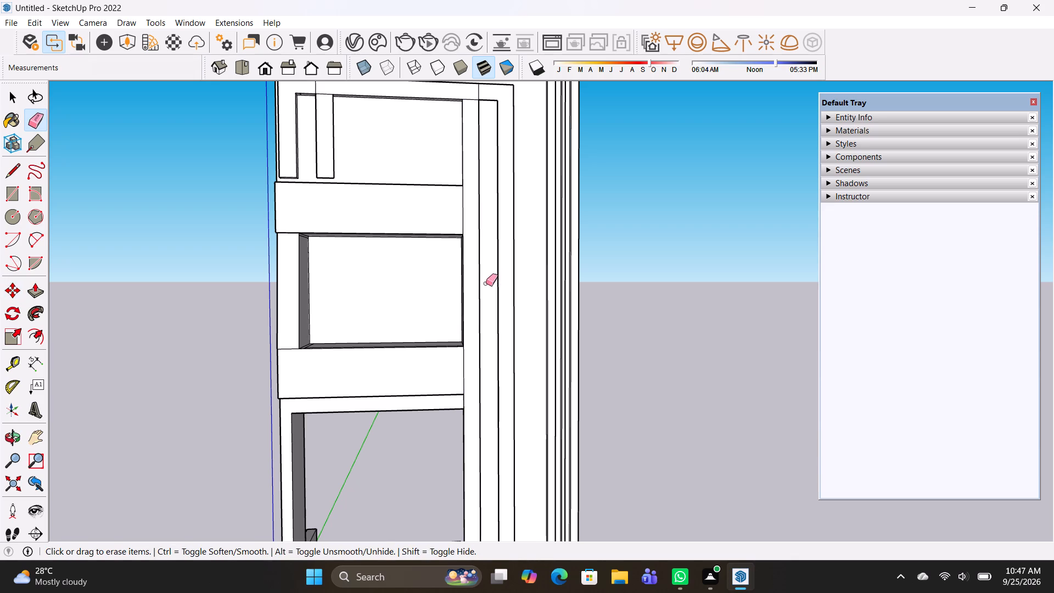
click(480, 283)
scroll(490, 125, down, 3)
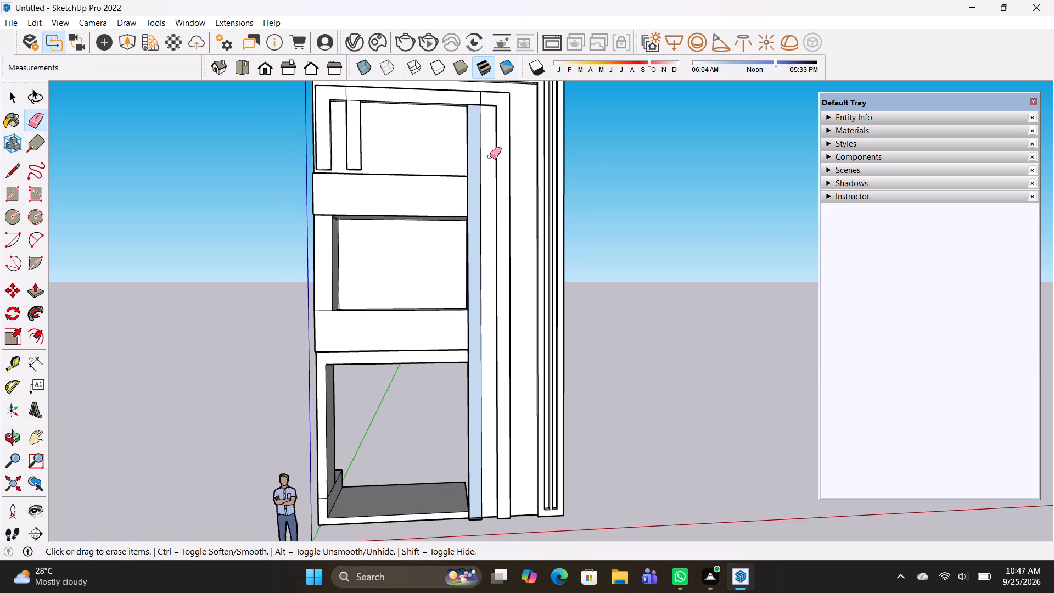
scroll(490, 156, down, 2)
shift+middle_drag(490, 158, 501, 255)
scroll(487, 219, up, 5)
click(496, 210)
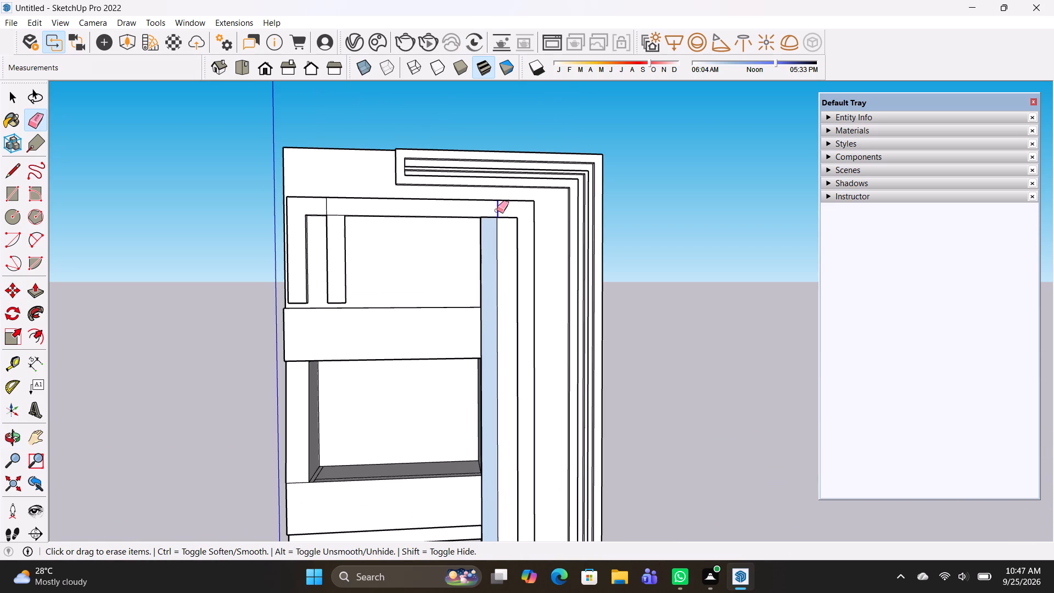
Erase the vertical edges of the duplicated short leg inside the upper panel and the short edge crossing the top strip.
drag(321, 233, 340, 238)
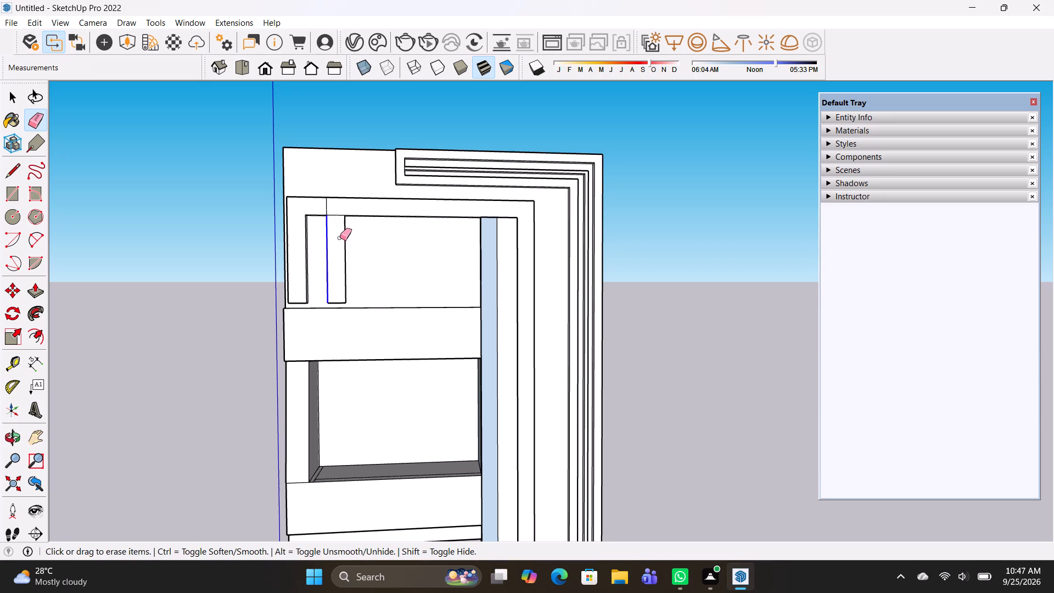
drag(340, 238, 357, 240)
scroll(337, 206, up, 3)
drag(327, 211, 312, 203)
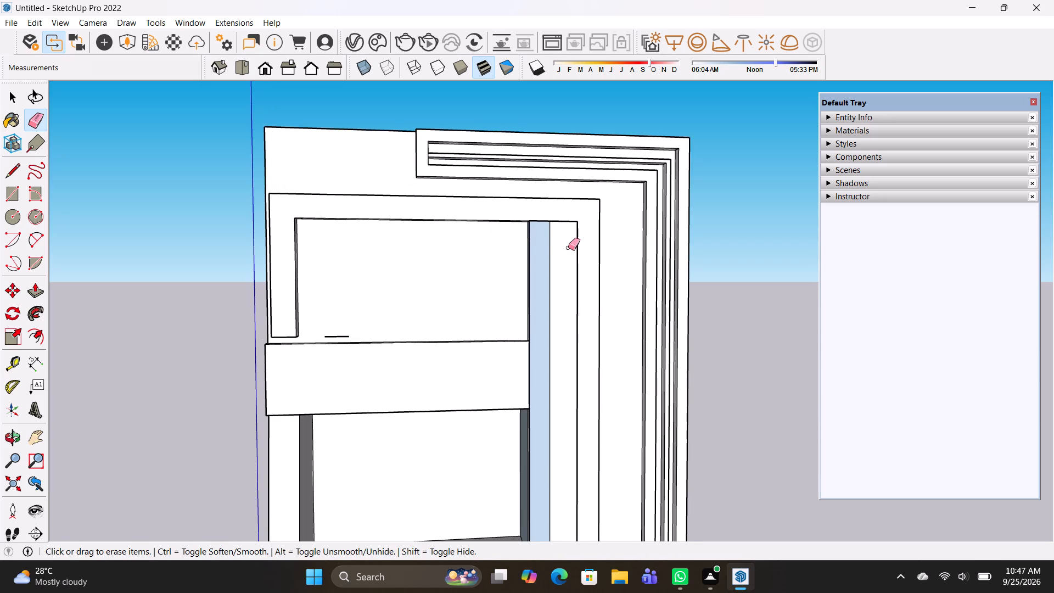
Trace a line over the upper vertical edge of the old border strip to try to rebuild the missing face.
middle_drag(570, 248, 685, 393)
key(l)
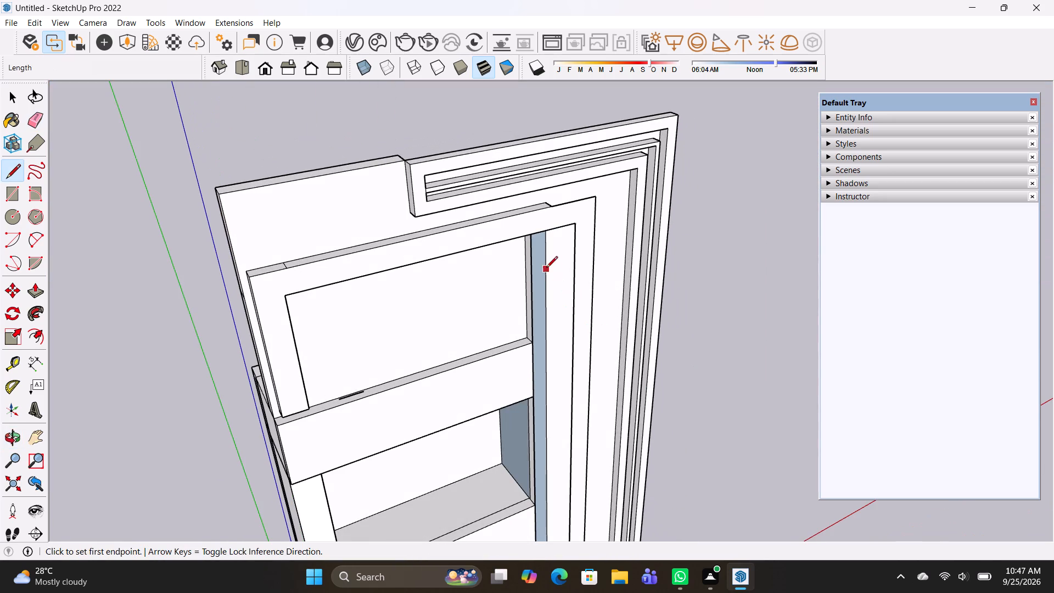
click(545, 266)
click(542, 297)
Erase the leftover edges of the old vertical border strip around its base beside the bottom opening.
scroll(542, 294, down, 5)
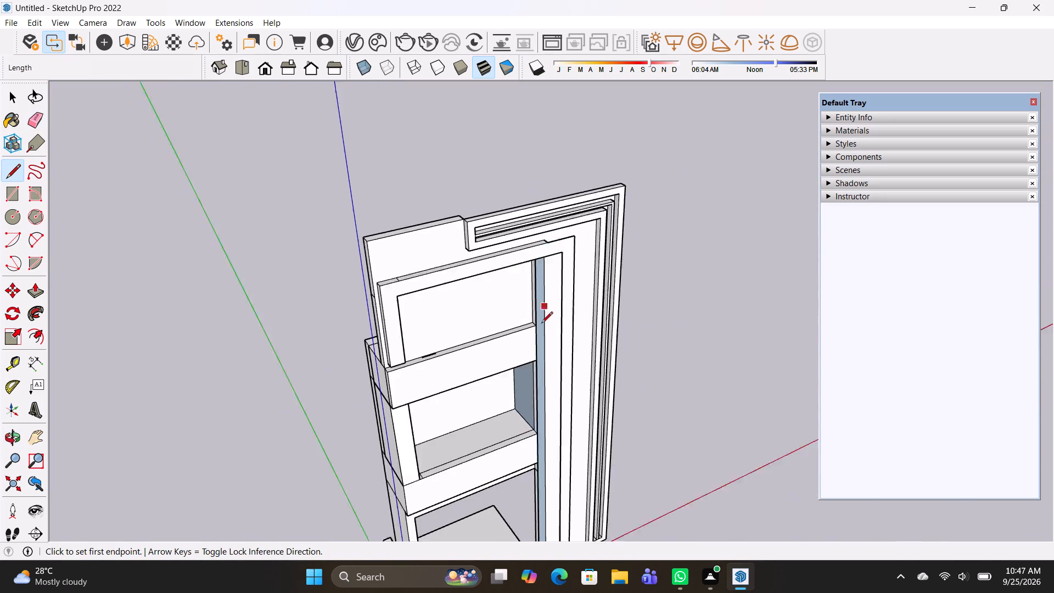
scroll(541, 324, down, 1)
shift+middle_drag(563, 492, 574, 312)
scroll(574, 381, up, 3)
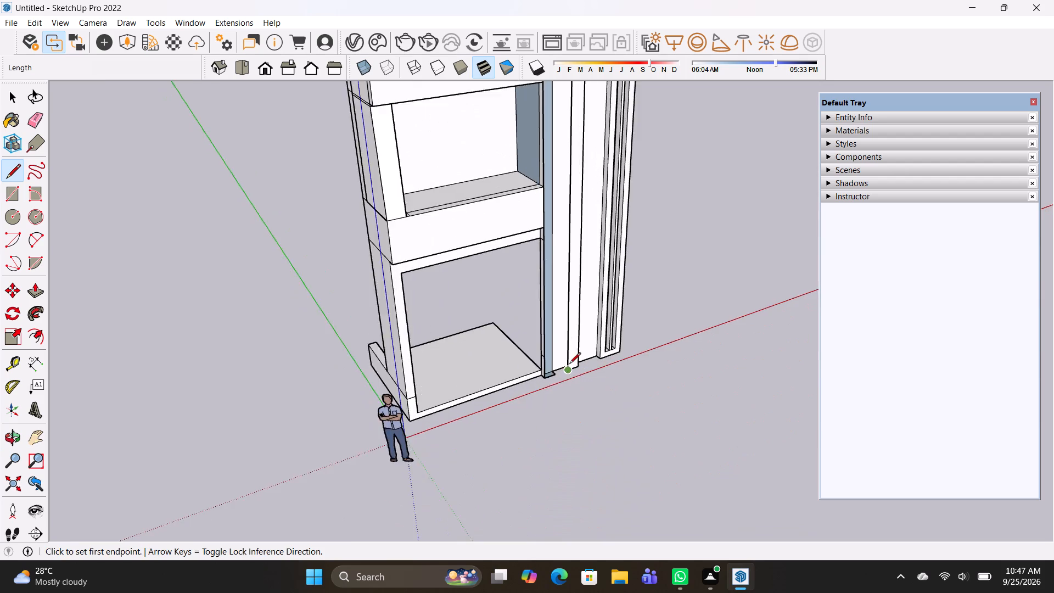
scroll(569, 365, up, 11)
key(e)
drag(530, 389, 507, 415)
click(500, 407)
drag(496, 331, 496, 329)
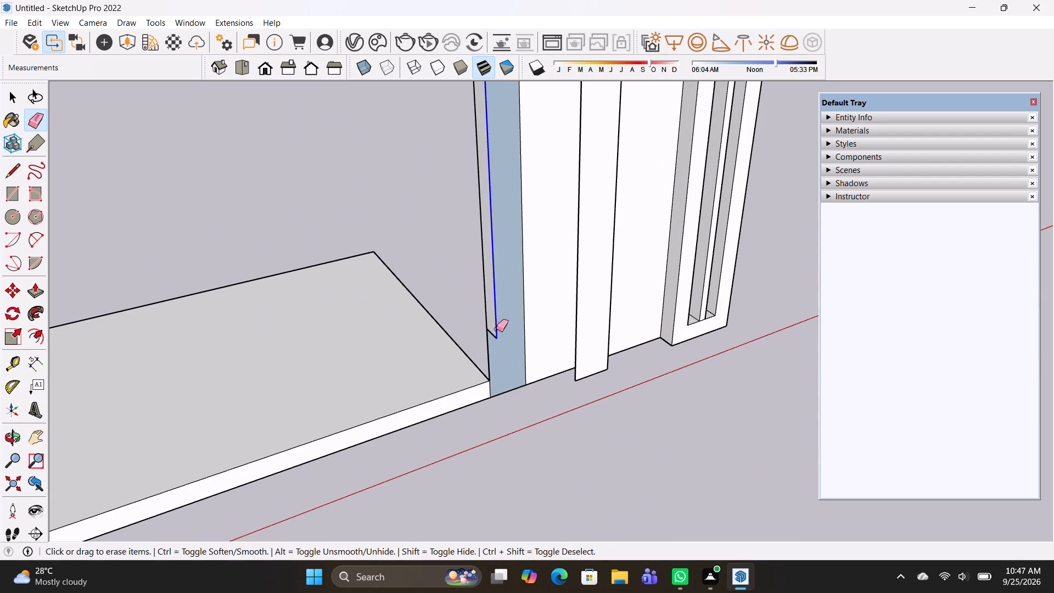
drag(496, 329, 494, 325)
scroll(494, 317, down, 3)
click(495, 331)
scroll(496, 334, down, 6)
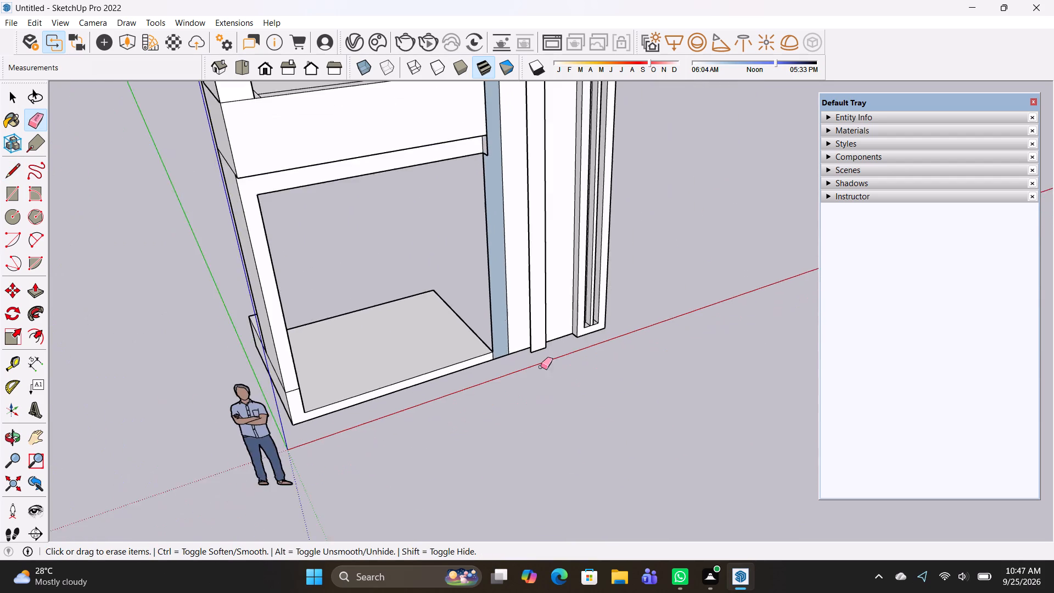
Erase the old border strip's remaining inner vertical edge beside the upper panel.
middle_drag(541, 366, 611, 178)
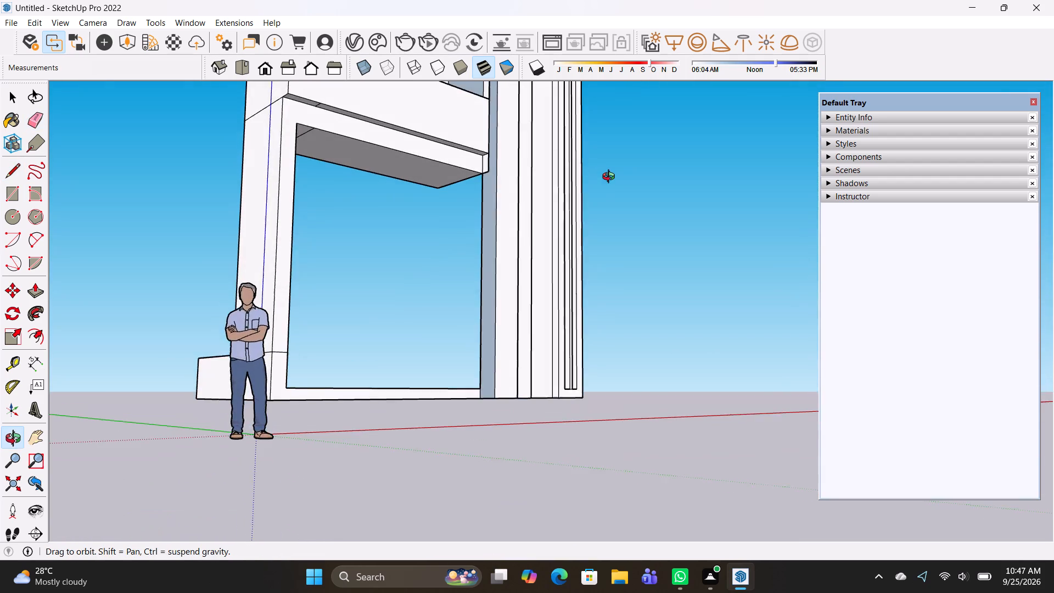
middle_drag(611, 178, 612, 180)
scroll(547, 244, down, 3)
shift+middle_drag(551, 326, 563, 592)
scroll(514, 240, up, 5)
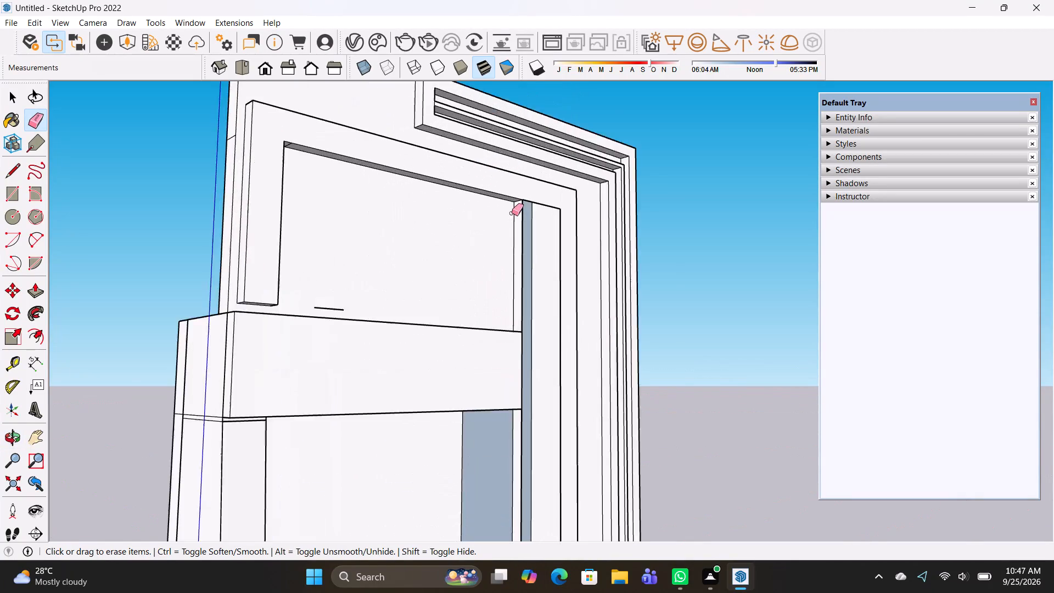
scroll(512, 213, up, 6)
middle_drag(546, 276, 413, 346)
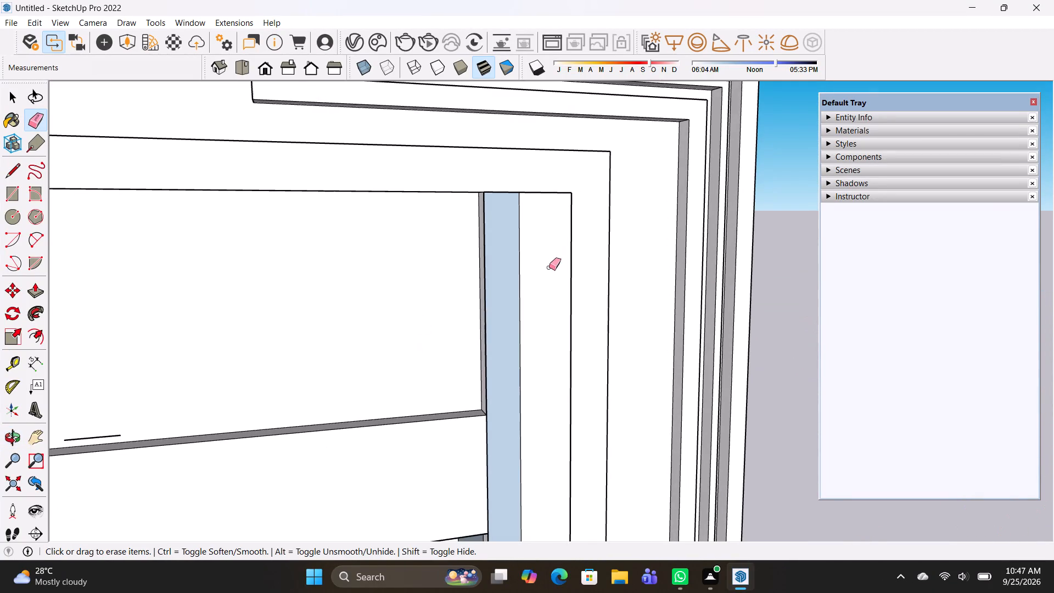
click(488, 308)
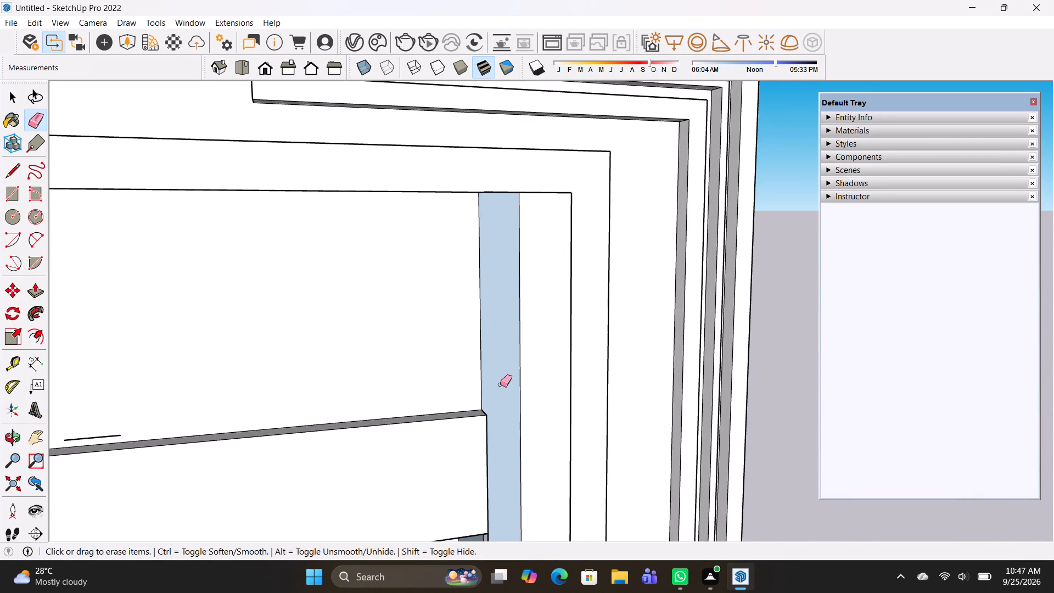
Trace a line along the old strip's outer vertical edge beside the upper panel to try to close the face.
middle_drag(494, 384, 229, 365)
key(l)
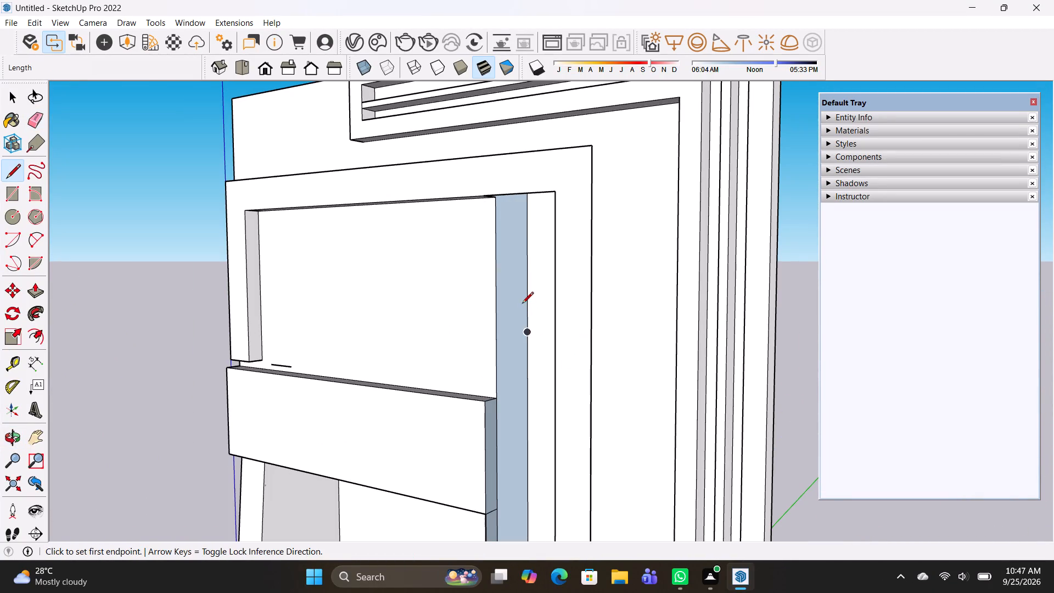
click(528, 306)
click(526, 328)
scroll(525, 328, down, 3)
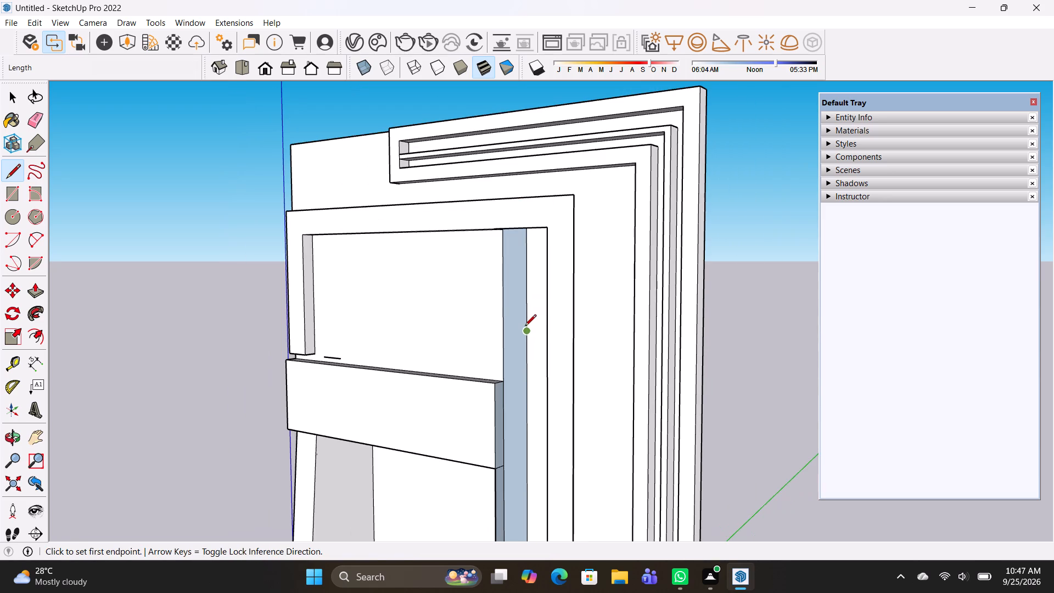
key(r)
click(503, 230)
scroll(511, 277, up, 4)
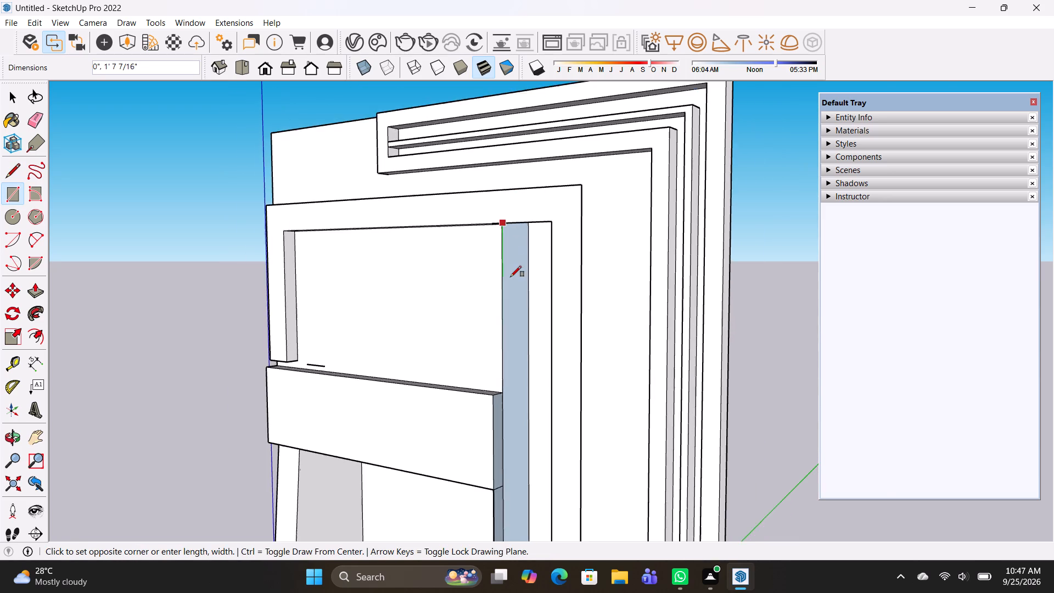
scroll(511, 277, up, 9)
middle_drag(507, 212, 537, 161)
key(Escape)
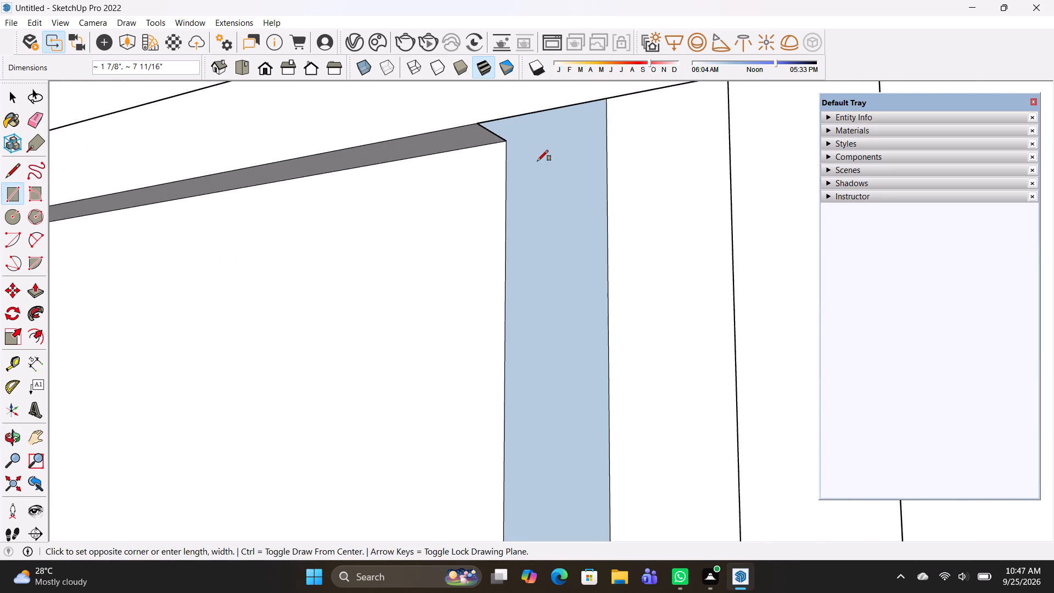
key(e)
Draw a rectangle over the old vertical strip, from the recessed upper panel's top corner down to the facade's base, to rebuild its face.
key(r)
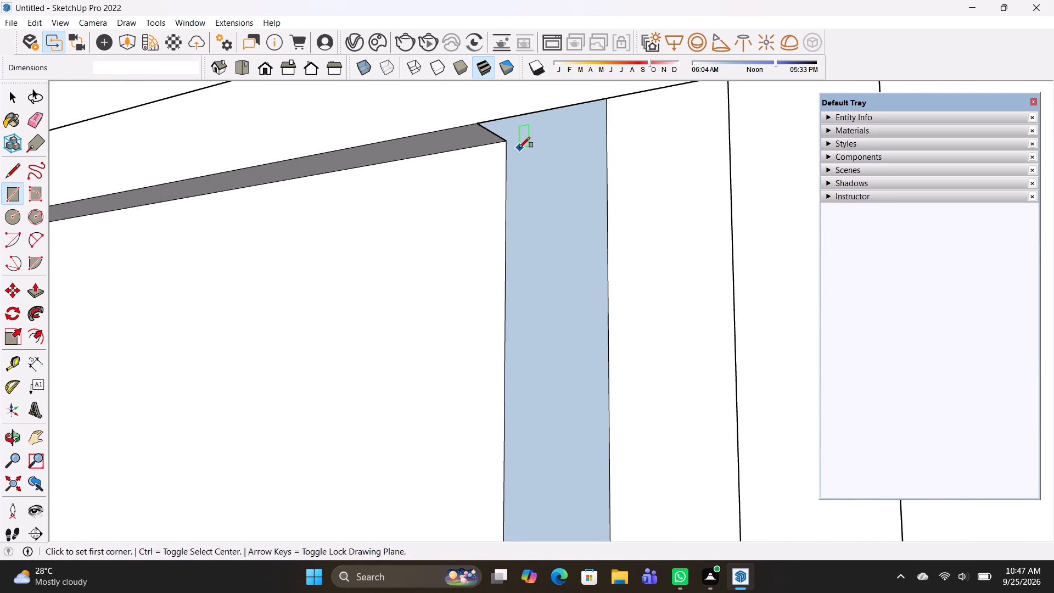
click(509, 141)
scroll(580, 344, down, 7)
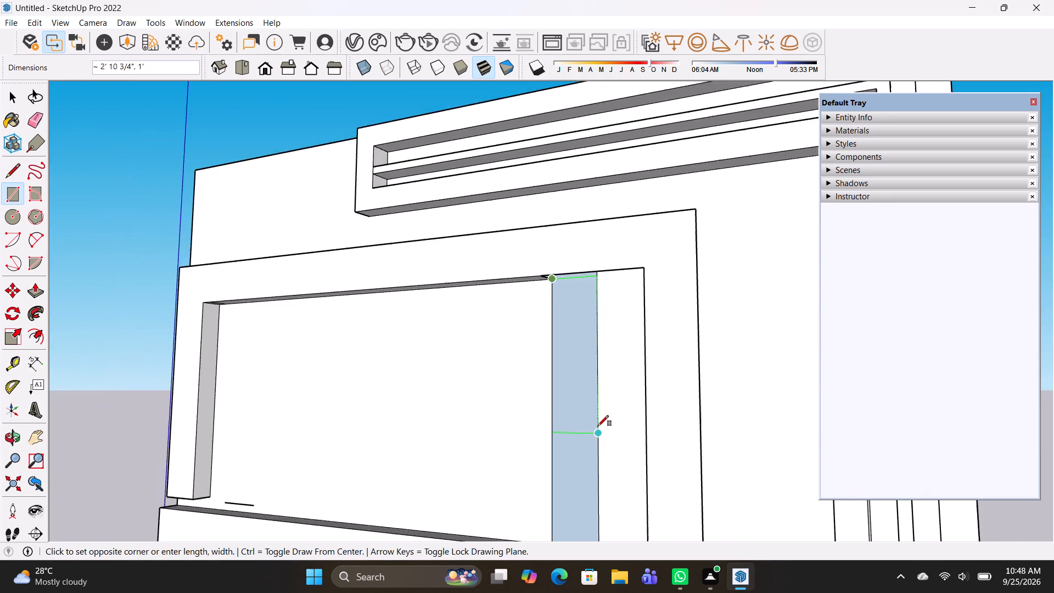
scroll(598, 426, down, 3)
shift+middle_drag(598, 415, 635, 31)
shift+middle_drag(621, 561, 591, 88)
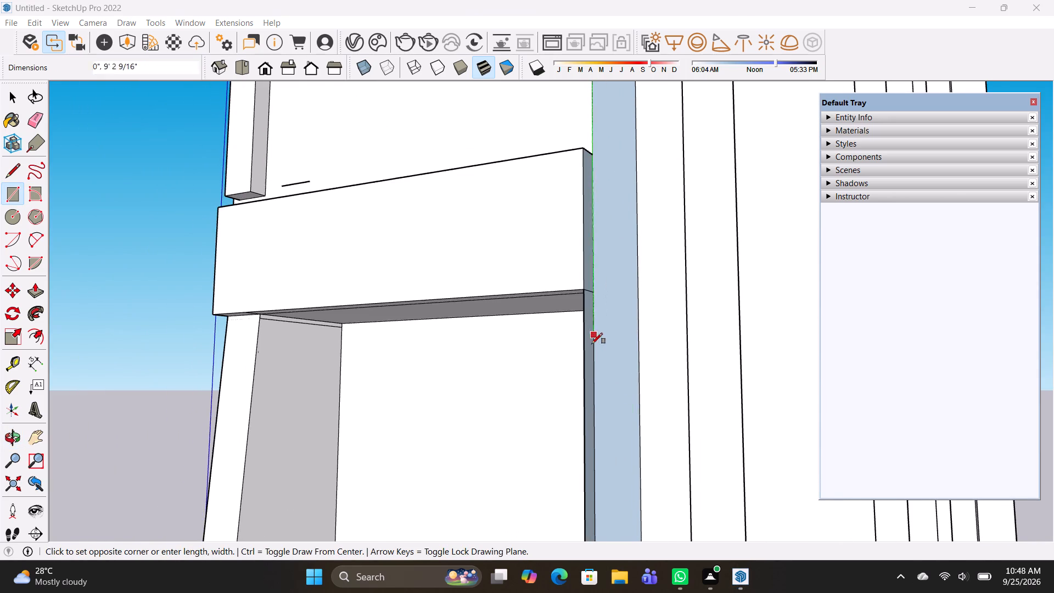
scroll(591, 344, down, 6)
shift+middle_drag(624, 490, 635, 152)
scroll(630, 429, up, 2)
shift+middle_drag(630, 430, 652, 125)
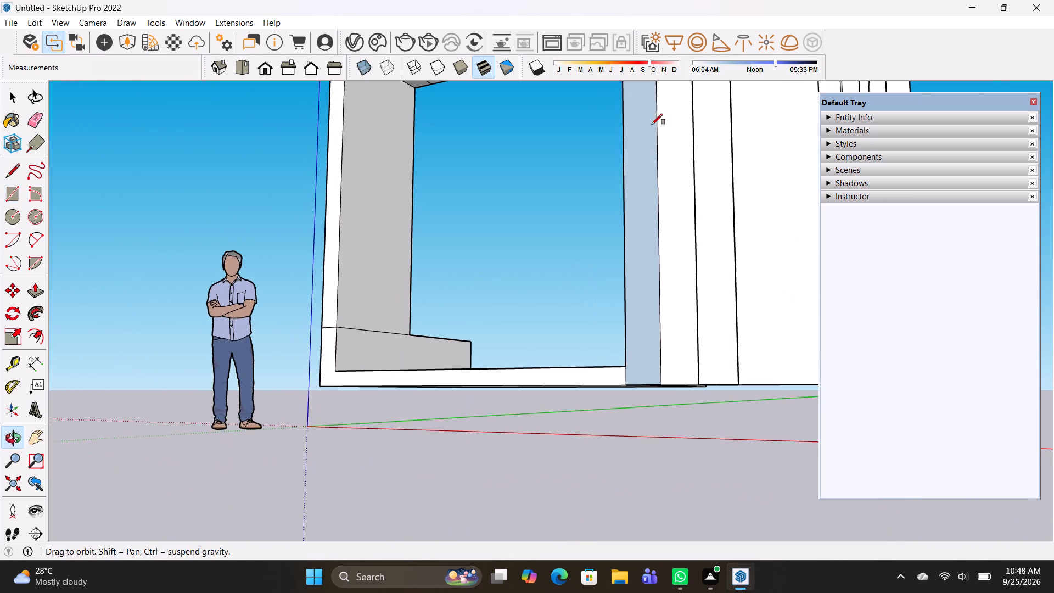
shift+middle_drag(652, 125, 652, 126)
click(664, 384)
middle_drag(664, 381, 673, 402)
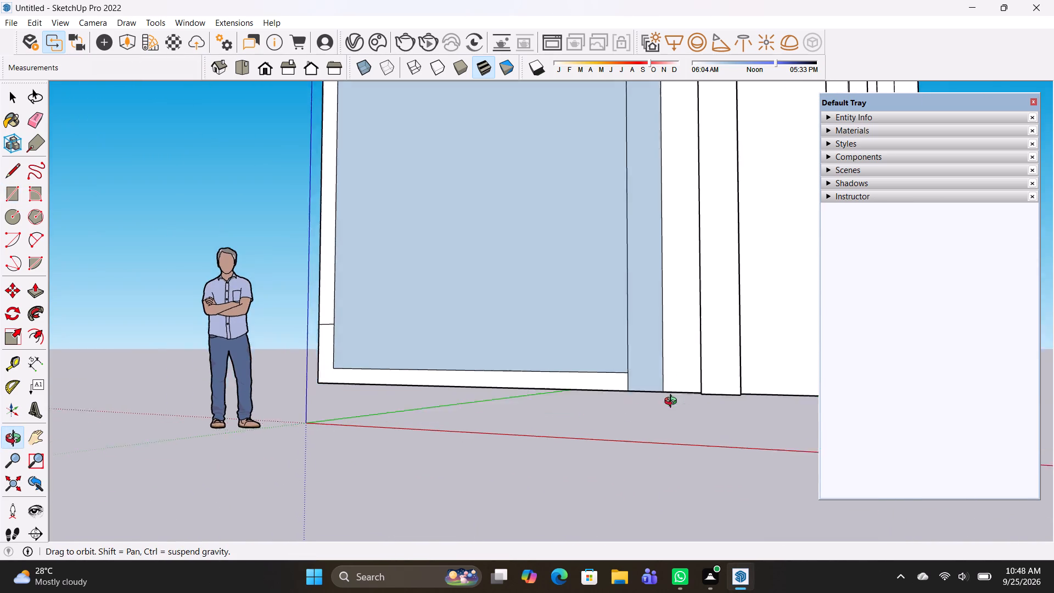
middle_drag(673, 402, 747, 502)
Delete the unwanted face that closes the bottom opening.
key(space)
click(584, 353)
key(Delete)
Push/Pull the rebuilt vertical strip beside the bottom opening flush with the adjacent facade panel.
scroll(607, 356, down, 2)
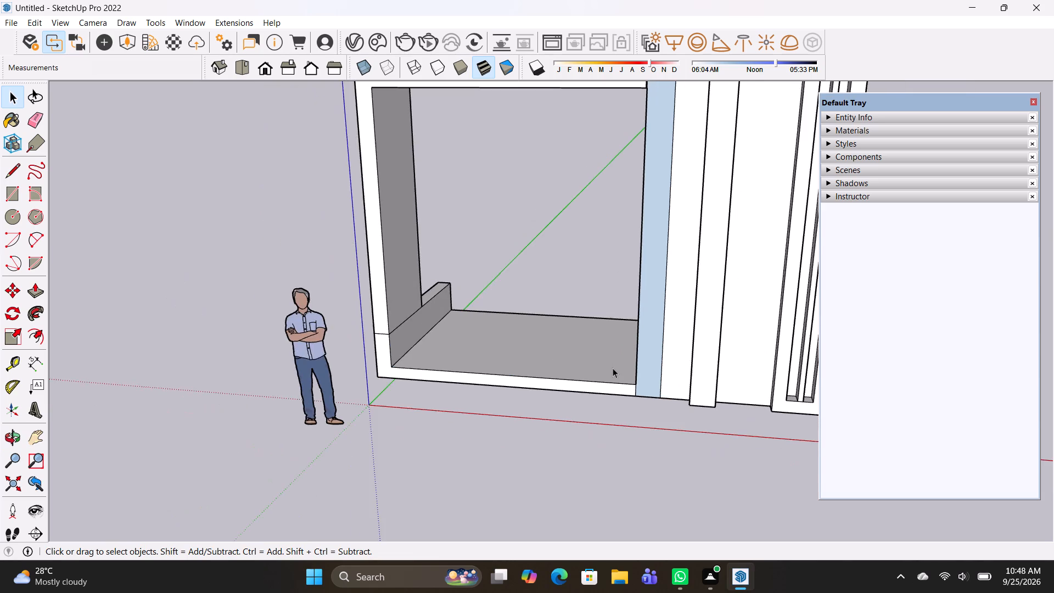
scroll(613, 368, down, 2)
middle_click(635, 433)
click(642, 351)
key(p)
click(642, 350)
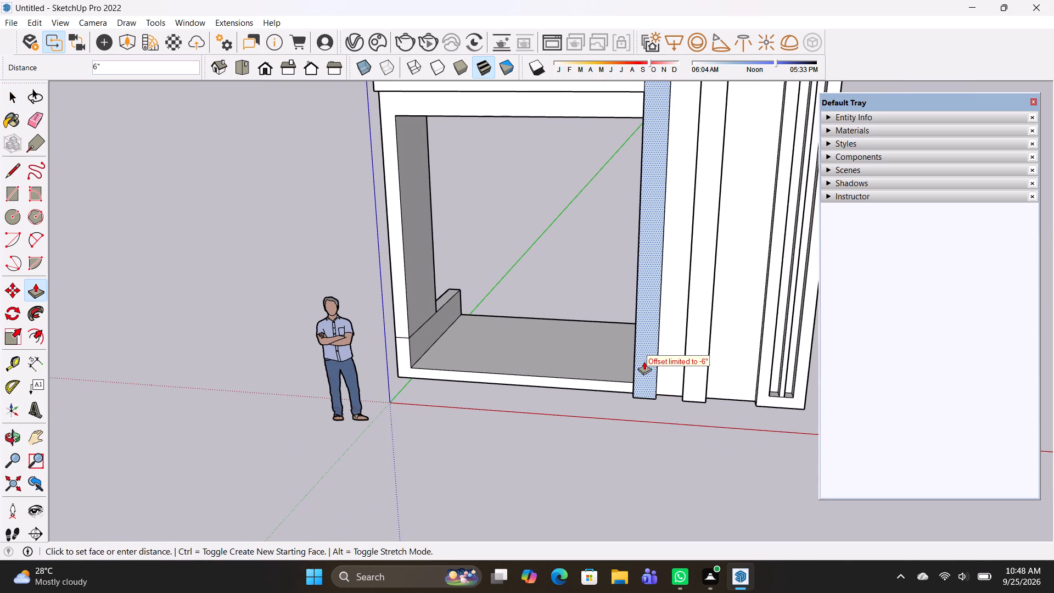
middle_drag(643, 357, 1029, 421)
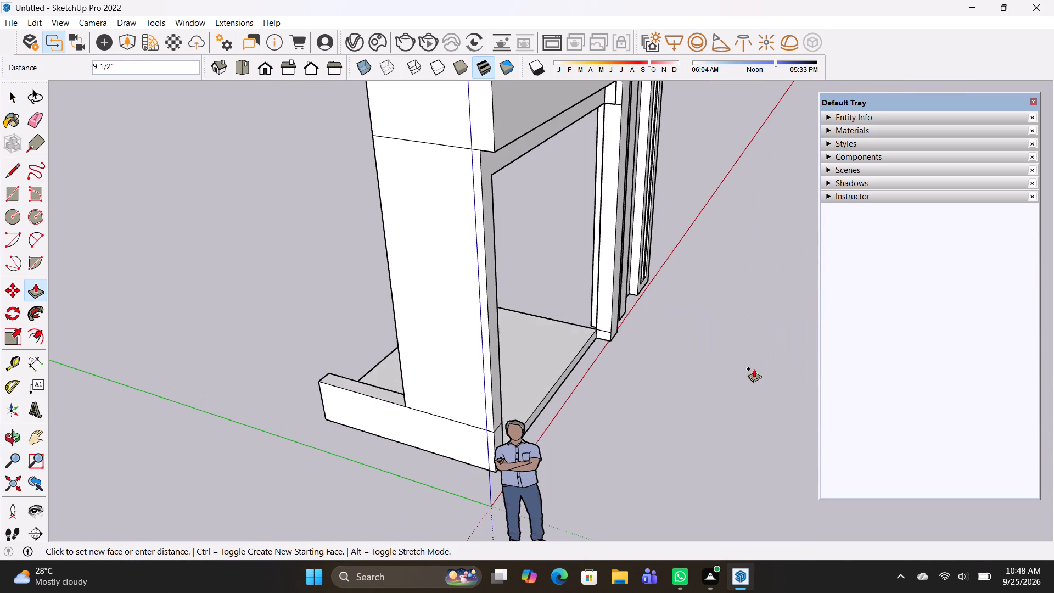
scroll(587, 313, up, 4)
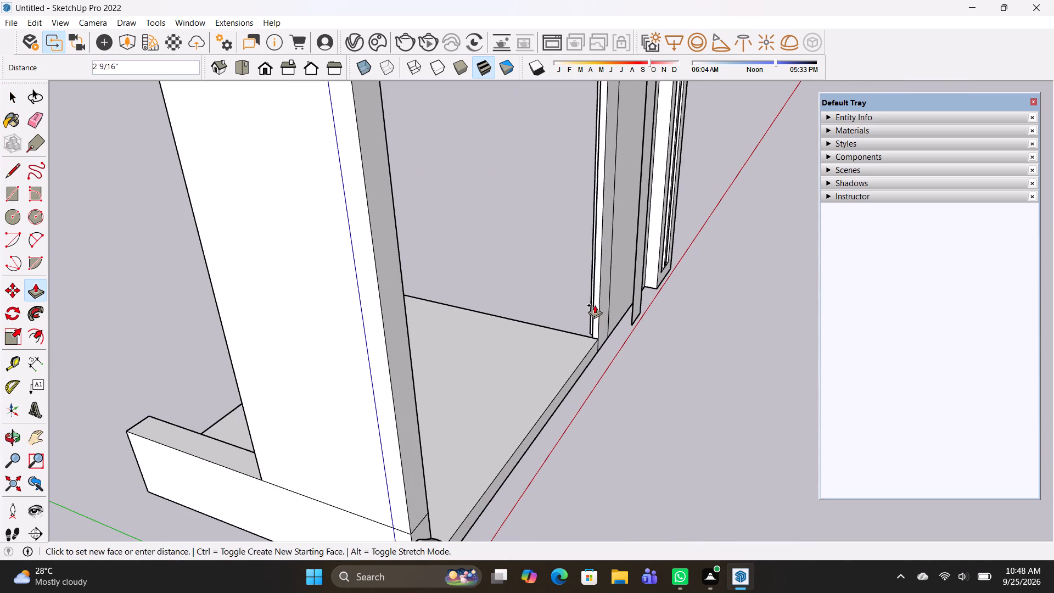
click(597, 307)
key(Escape)
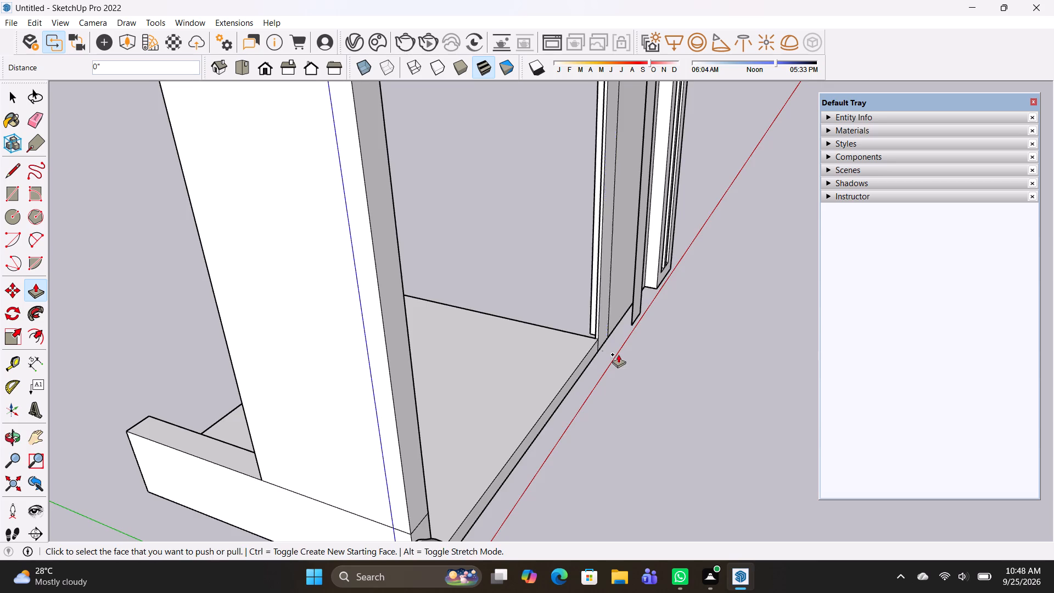
Push/Pull the raised border's face near its base, beside the flush strip, to adjust it.
middle_drag(609, 356, 177, 298)
scroll(532, 409, down, 5)
middle_drag(618, 355, 540, 393)
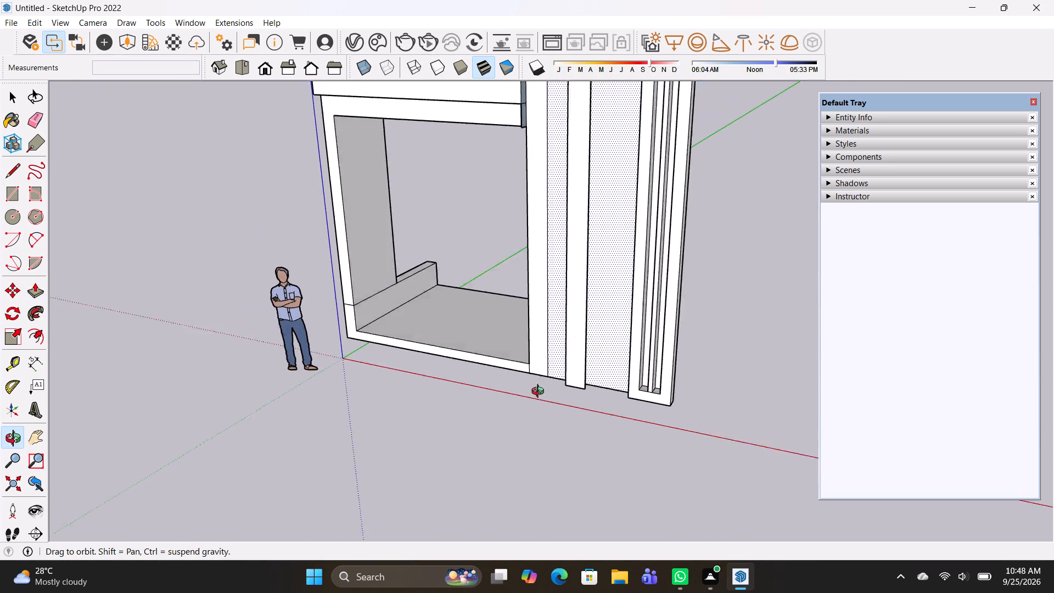
middle_drag(540, 393, 530, 426)
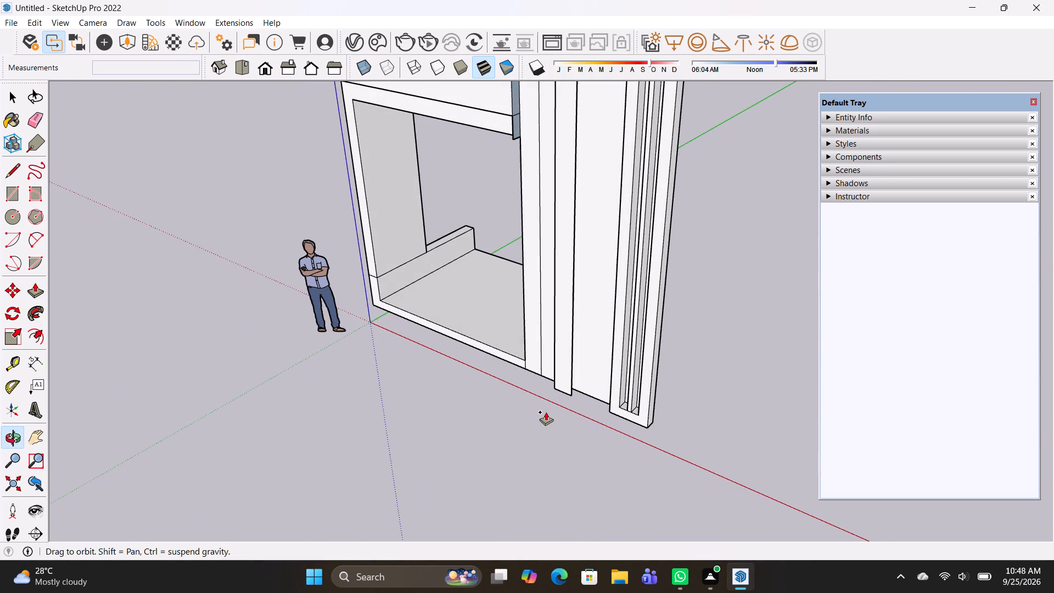
key(p)
click(568, 363)
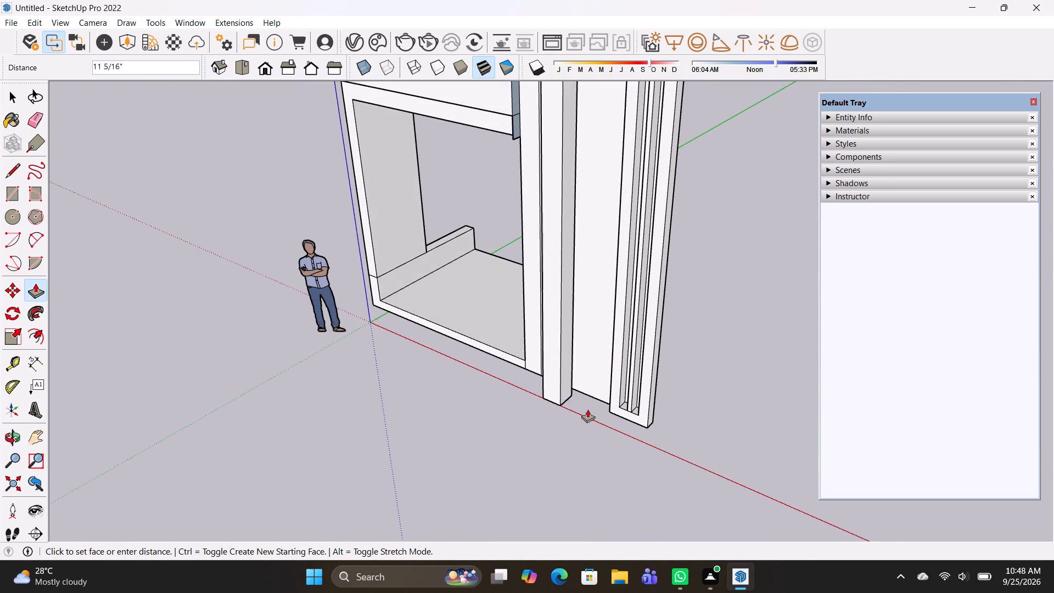
click(585, 396)
Erase the strip's two leftover vertical edges between the upper recessed panel and the raised border.
scroll(548, 442, down, 7)
middle_drag(525, 437, 560, 559)
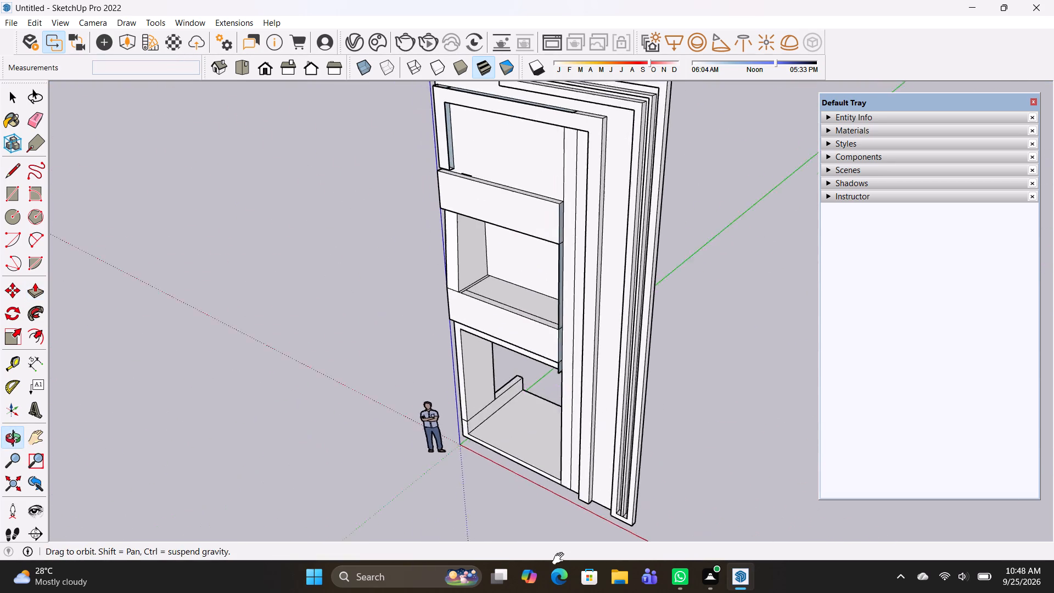
middle_drag(560, 559, 577, 591)
middle_drag(620, 474, 835, 421)
key(space)
key(e)
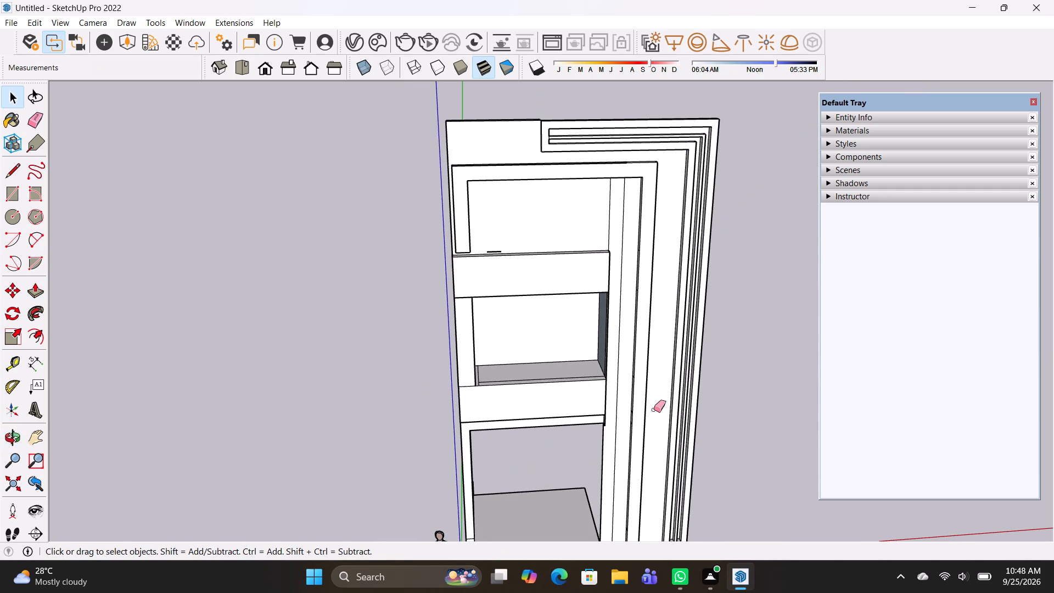
drag(613, 232, 625, 227)
drag(615, 222, 599, 218)
drag(621, 214, 629, 210)
drag(620, 210, 621, 190)
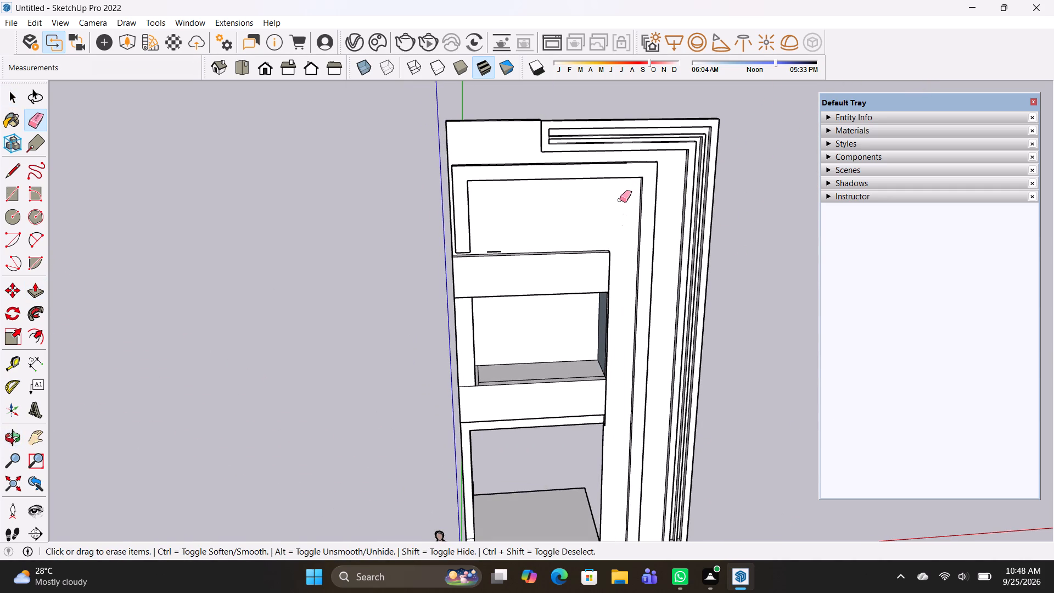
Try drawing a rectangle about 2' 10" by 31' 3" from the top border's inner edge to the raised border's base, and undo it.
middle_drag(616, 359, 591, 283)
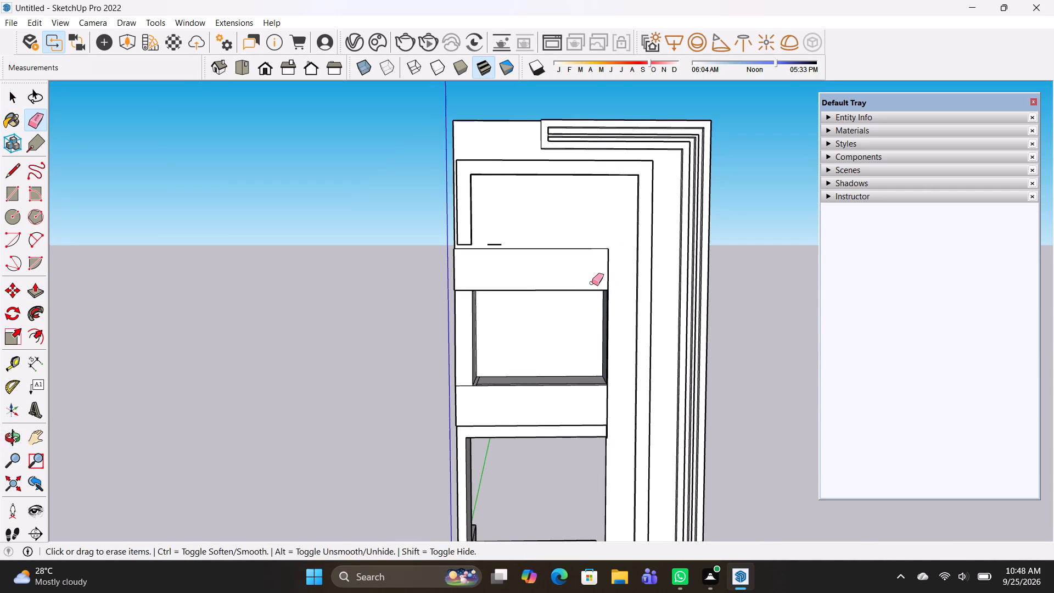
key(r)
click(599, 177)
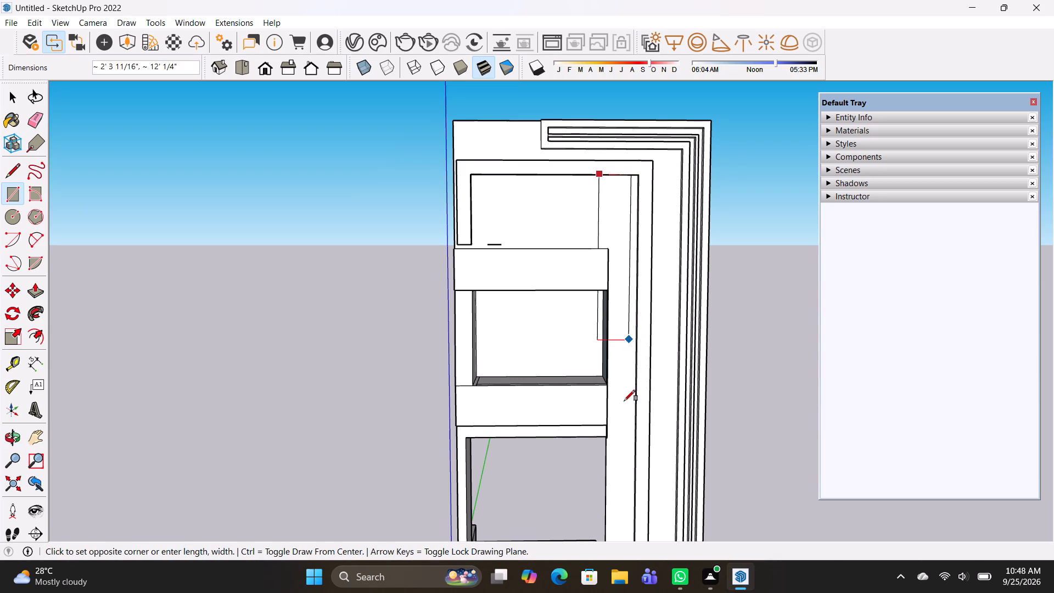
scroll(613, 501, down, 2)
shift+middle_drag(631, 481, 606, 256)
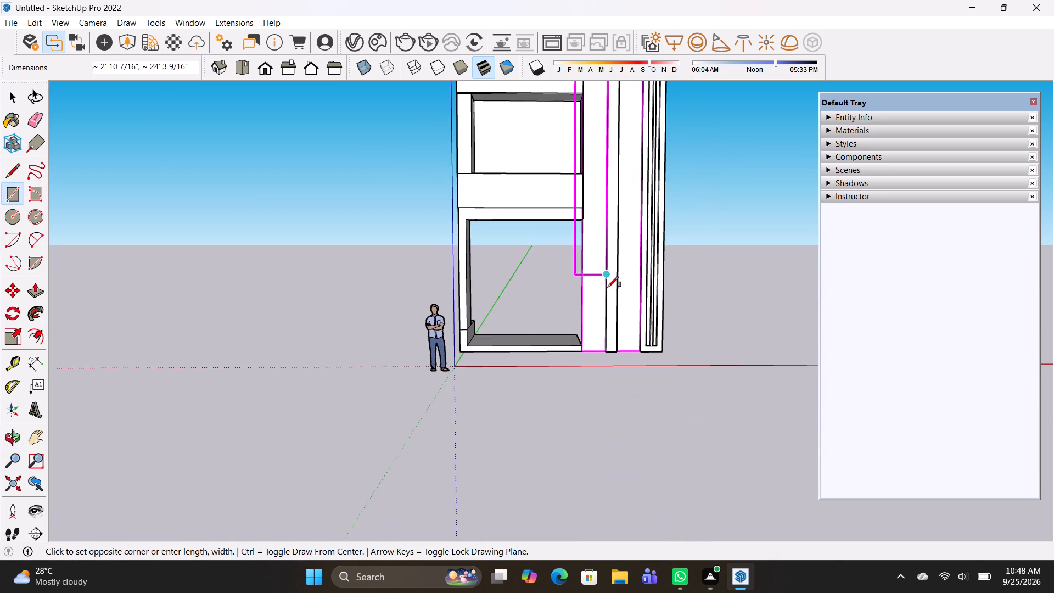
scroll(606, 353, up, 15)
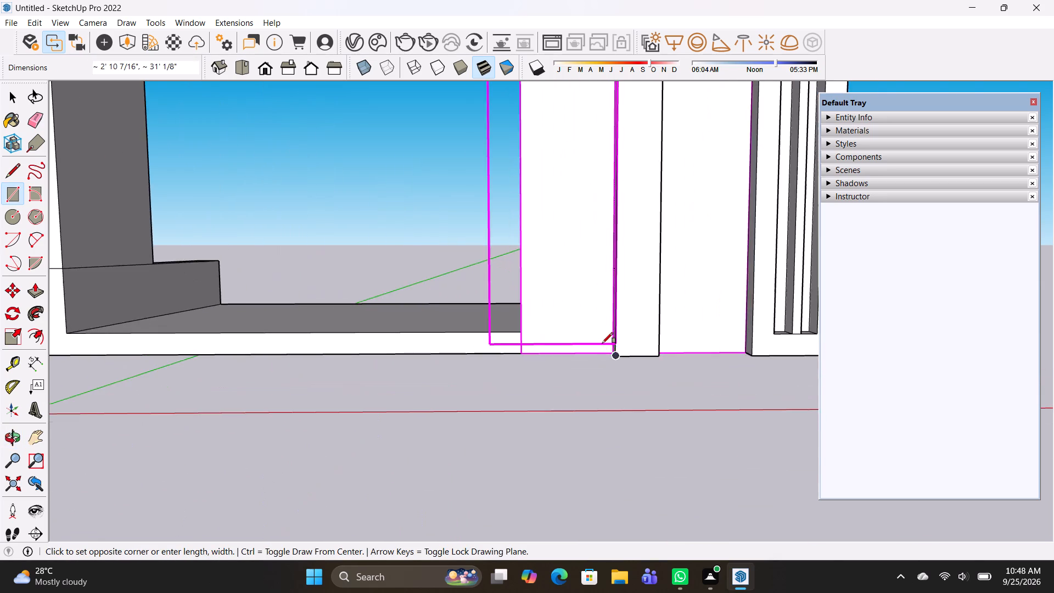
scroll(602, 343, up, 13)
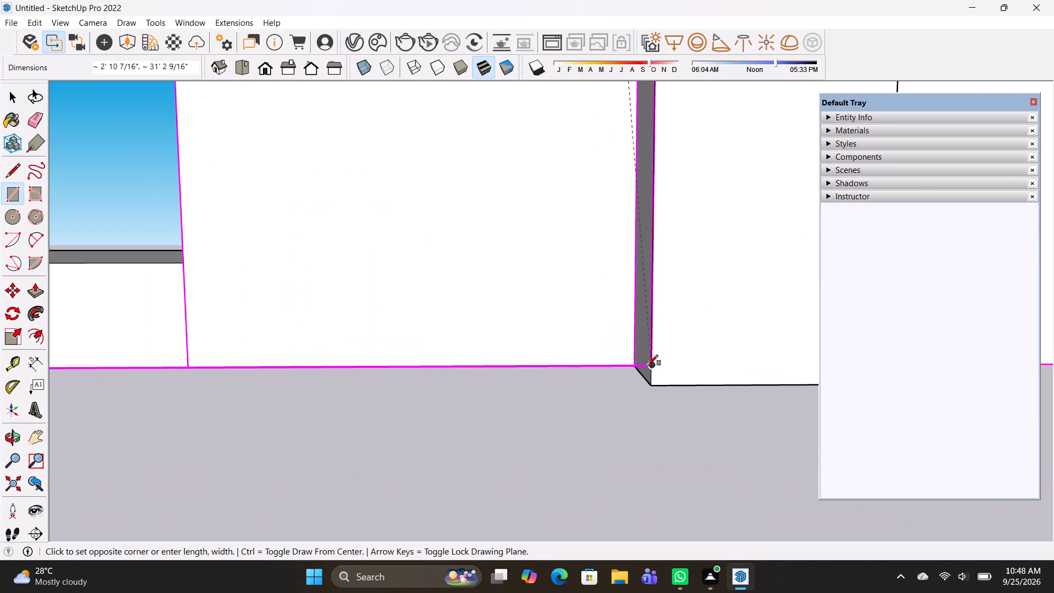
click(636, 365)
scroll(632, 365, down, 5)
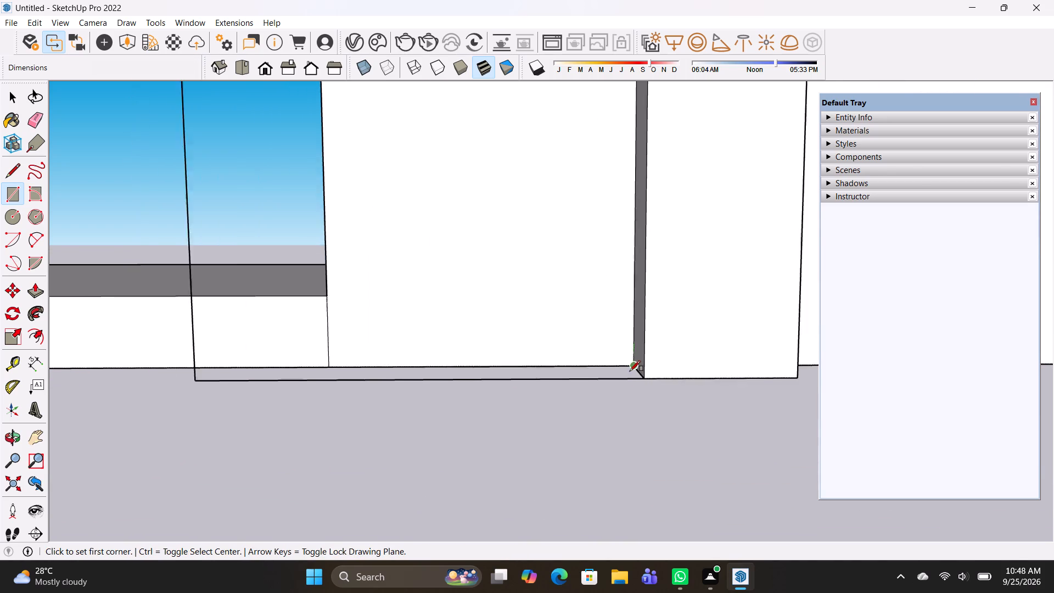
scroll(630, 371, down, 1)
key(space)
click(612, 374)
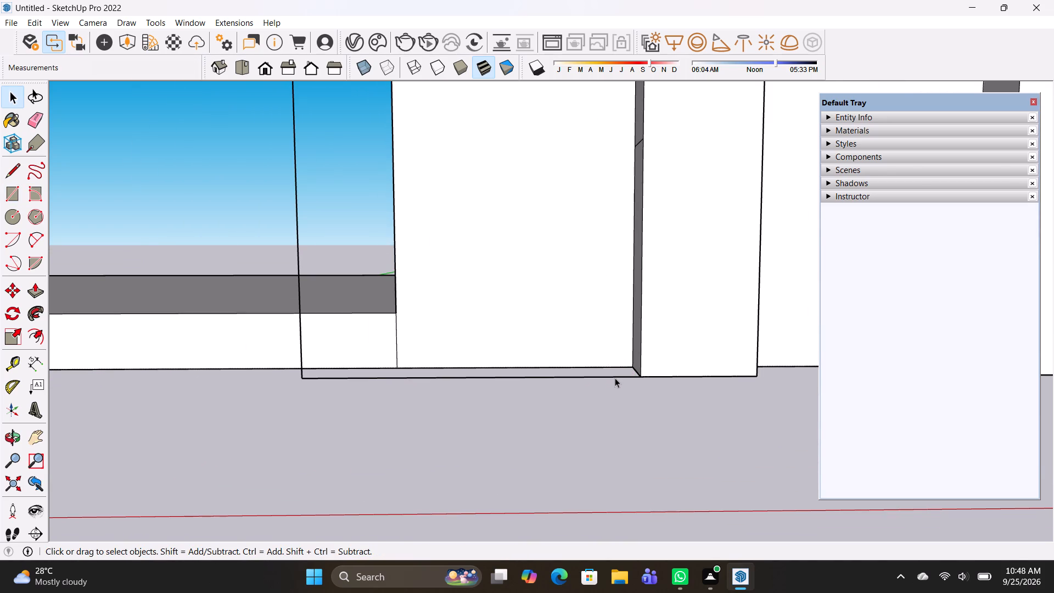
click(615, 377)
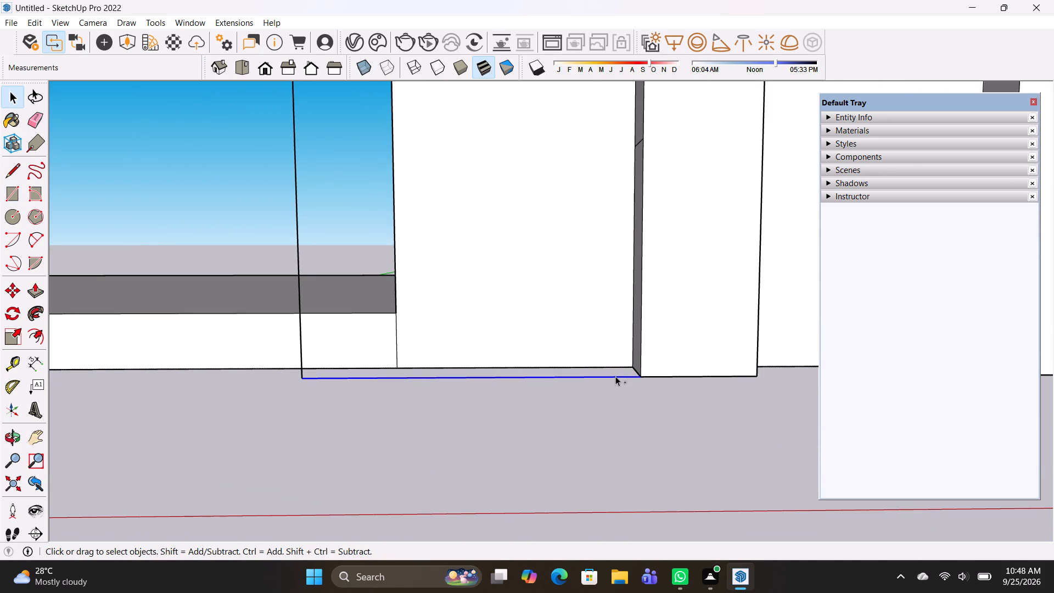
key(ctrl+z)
Draw a rectangle about 3' 11" wide and 31' 3" tall from the raised border's inner base corner up to the top border's inner edge.
scroll(574, 376, down, 2)
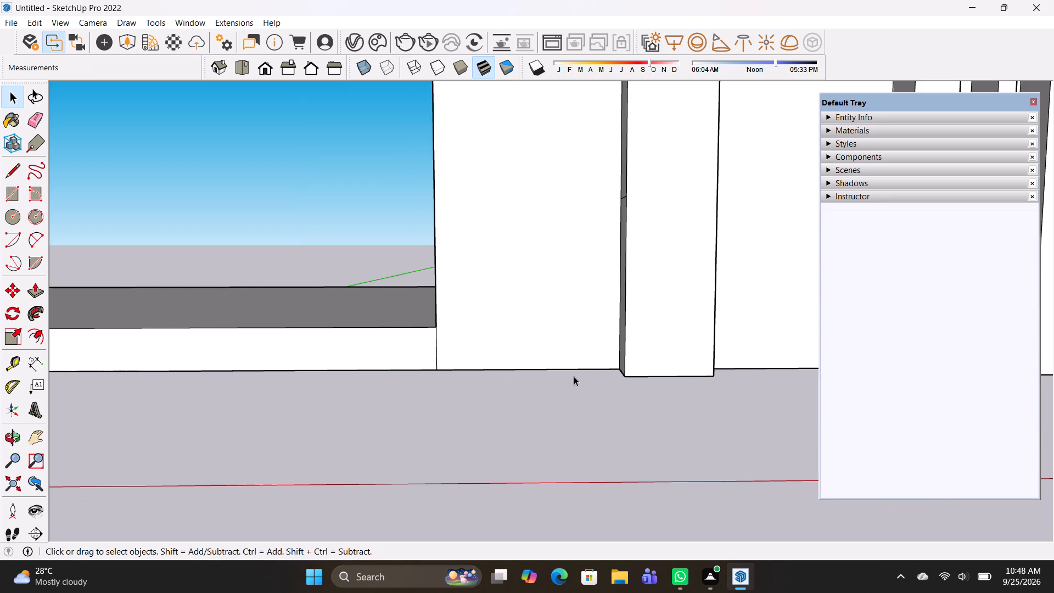
key(r)
click(614, 366)
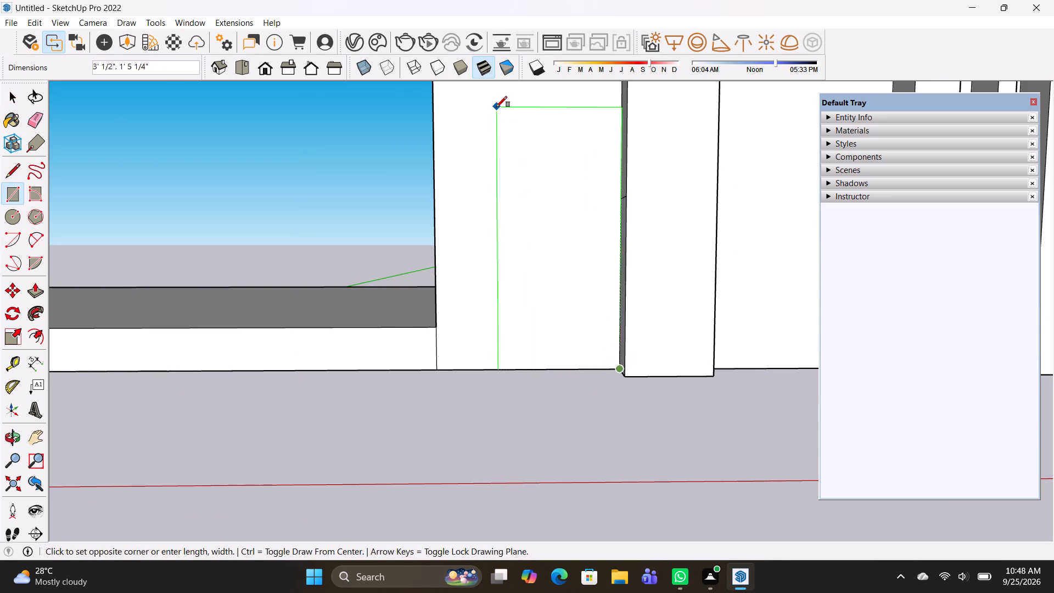
scroll(496, 108, down, 6)
shift+middle_drag(498, 122, 521, 446)
scroll(508, 242, down, 5)
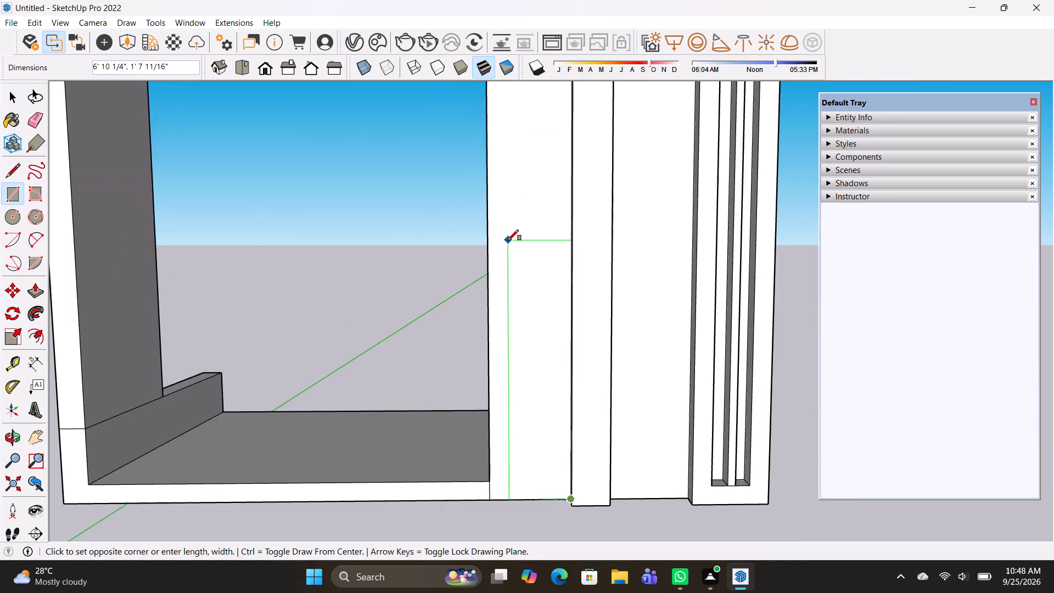
scroll(508, 240, down, 5)
shift+middle_drag(508, 238, 507, 443)
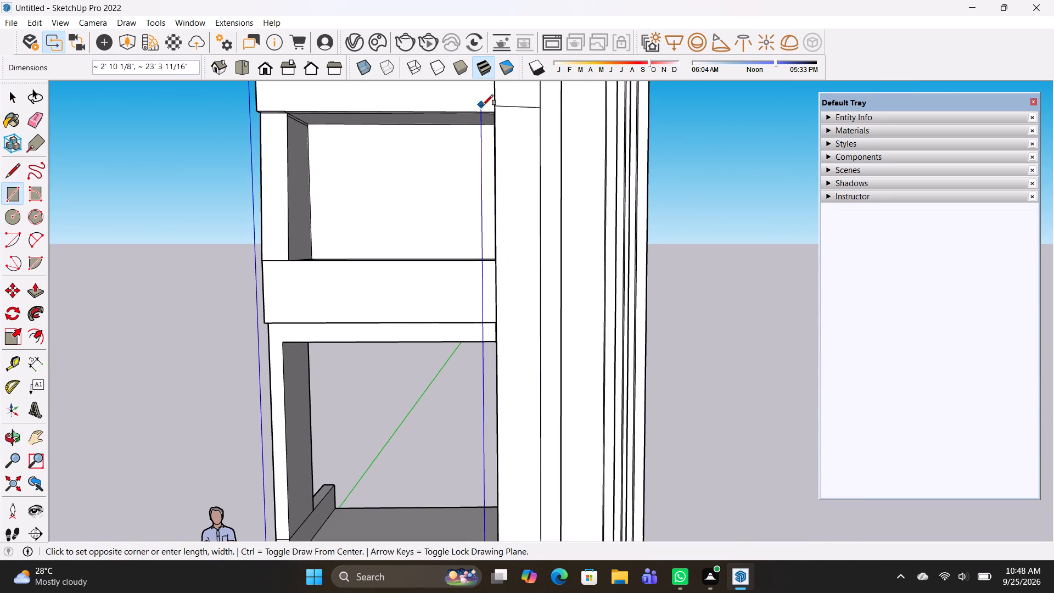
shift+middle_drag(484, 122, 490, 316)
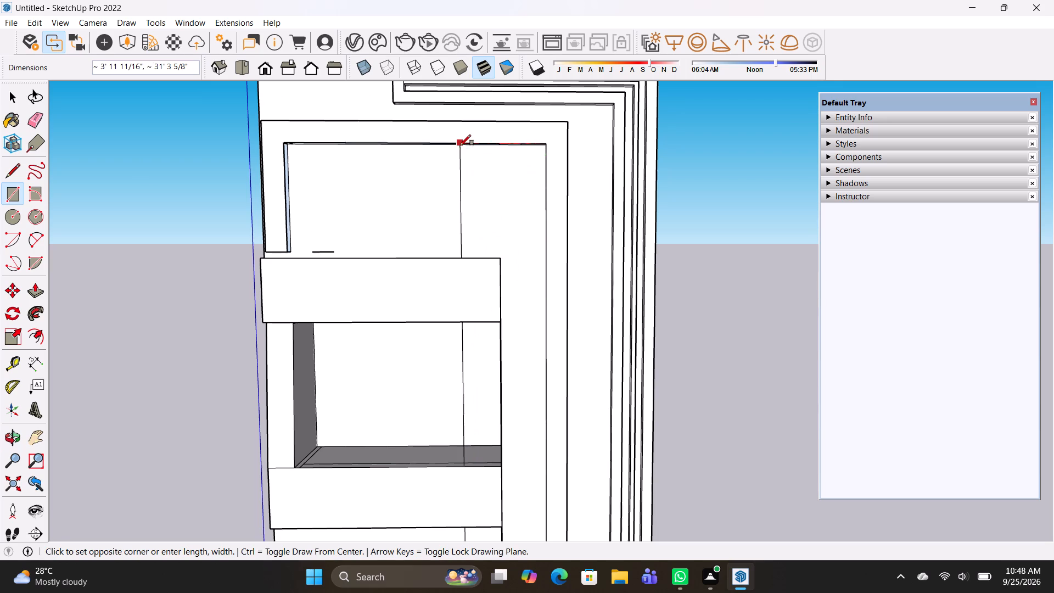
scroll(460, 145, up, 20)
scroll(460, 145, up, 2)
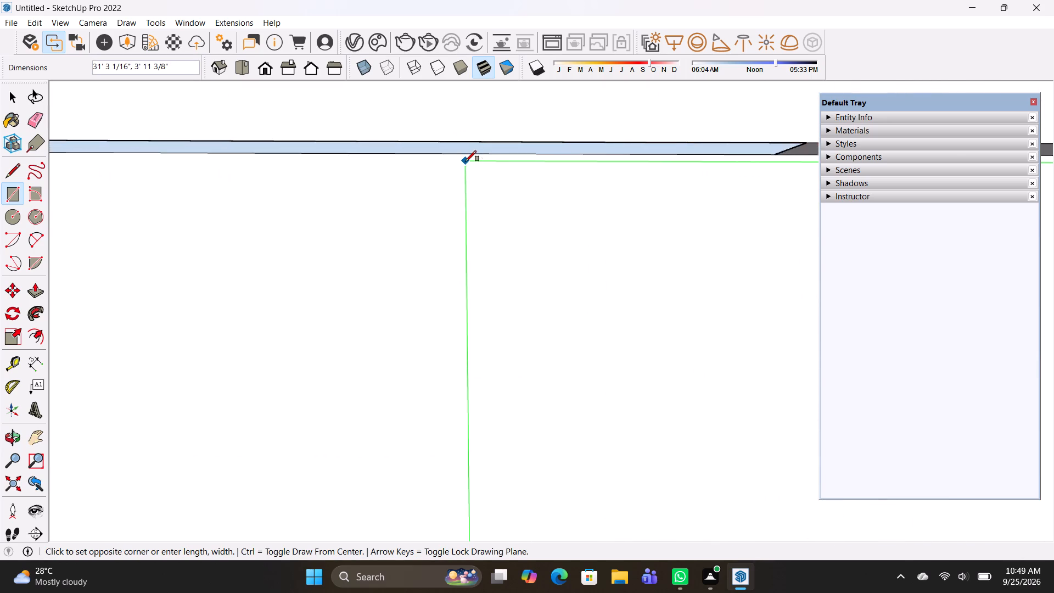
click(471, 153)
Erase the short leftover edge splitting the underside of the top border above the new panel.
scroll(478, 244, down, 13)
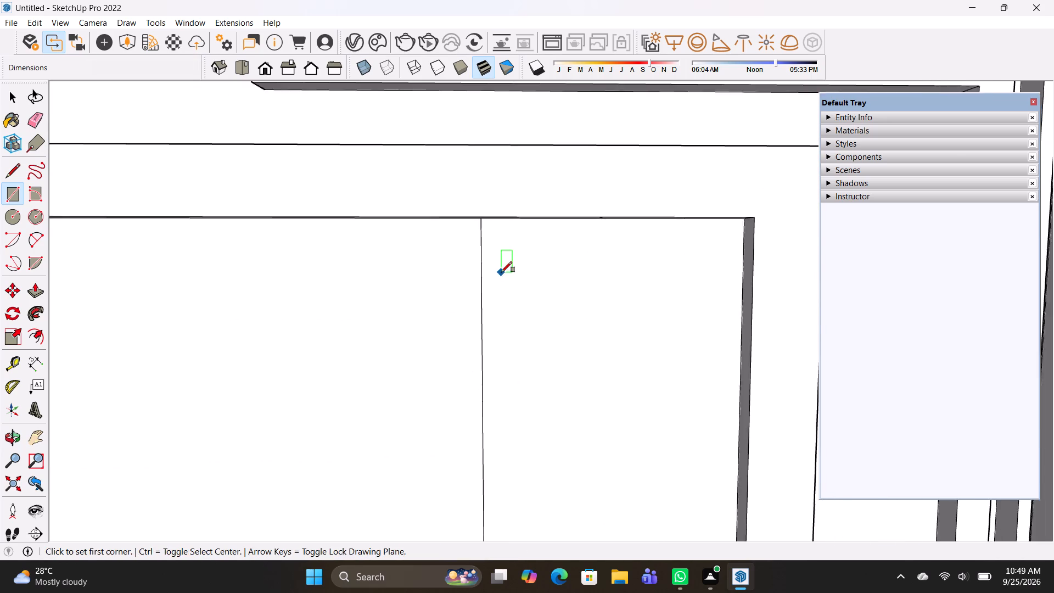
scroll(501, 272, down, 10)
middle_drag(558, 322, 571, 257)
scroll(553, 303, up, 4)
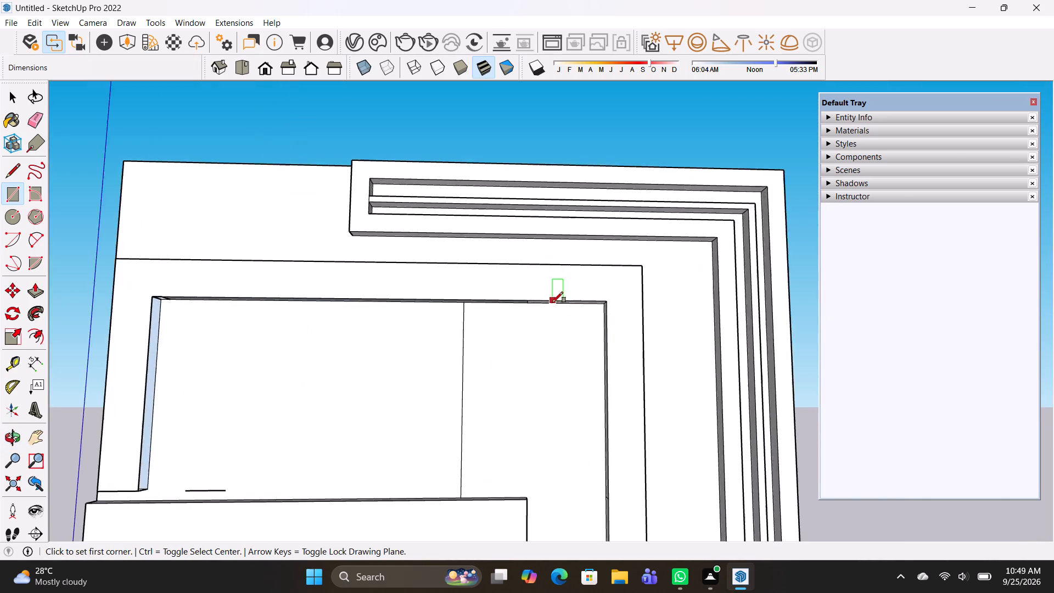
scroll(552, 303, up, 10)
key(space)
scroll(553, 318, up, 1)
middle_drag(553, 316, 561, 225)
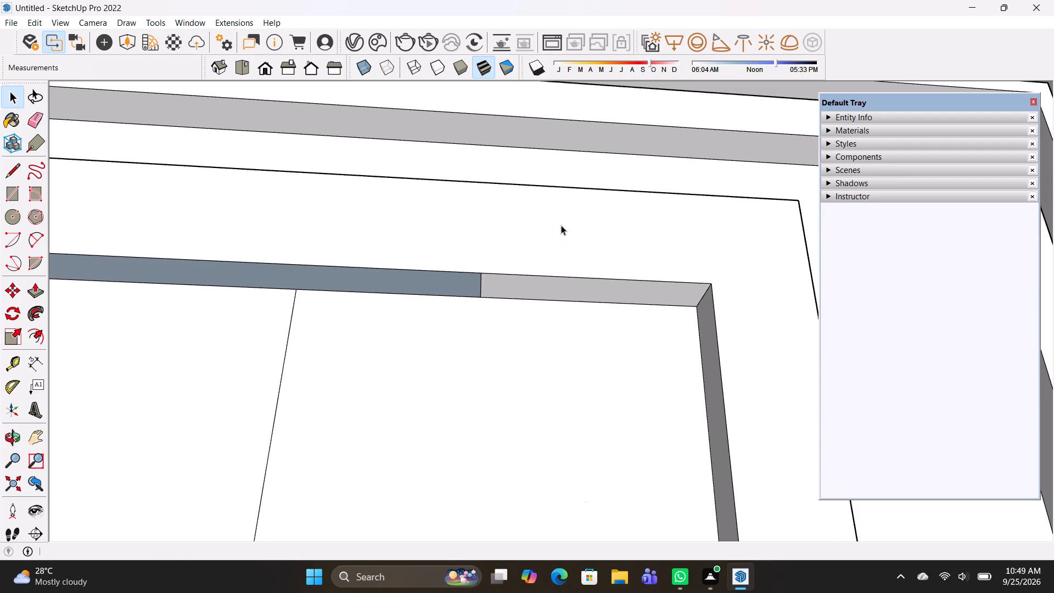
key(e)
drag(486, 281, 478, 279)
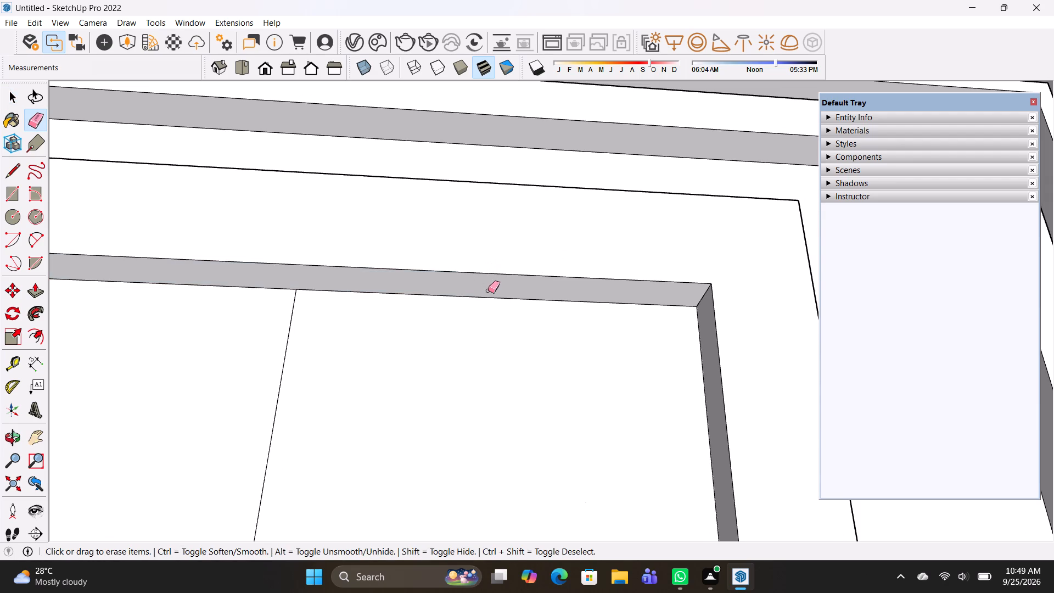
Copy all segments of the new panel's top edge 5" down and multiply the copy by 60 down the panel.
key(l)
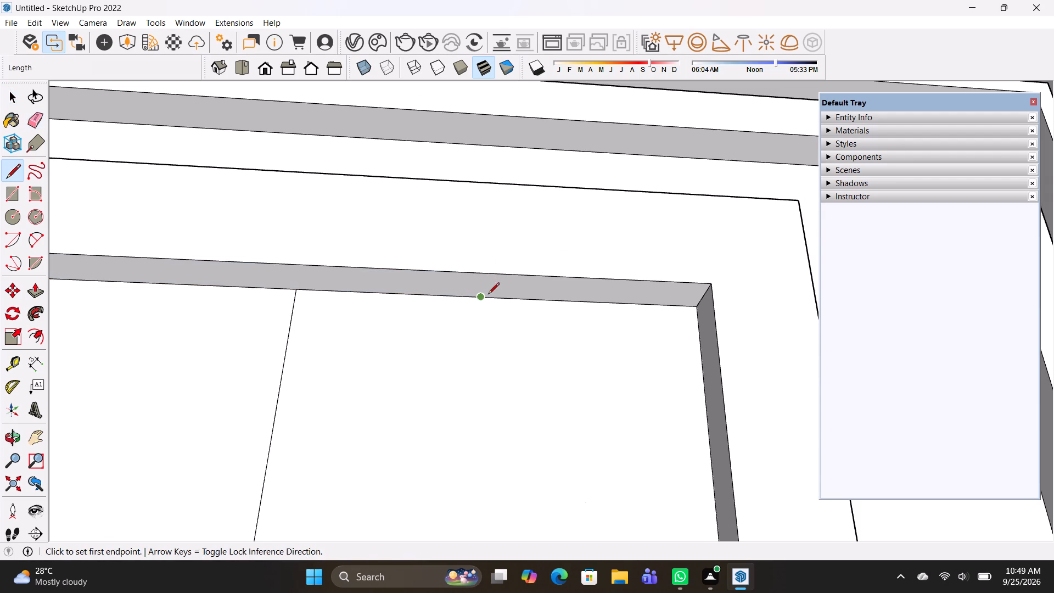
key(space)
click(489, 296)
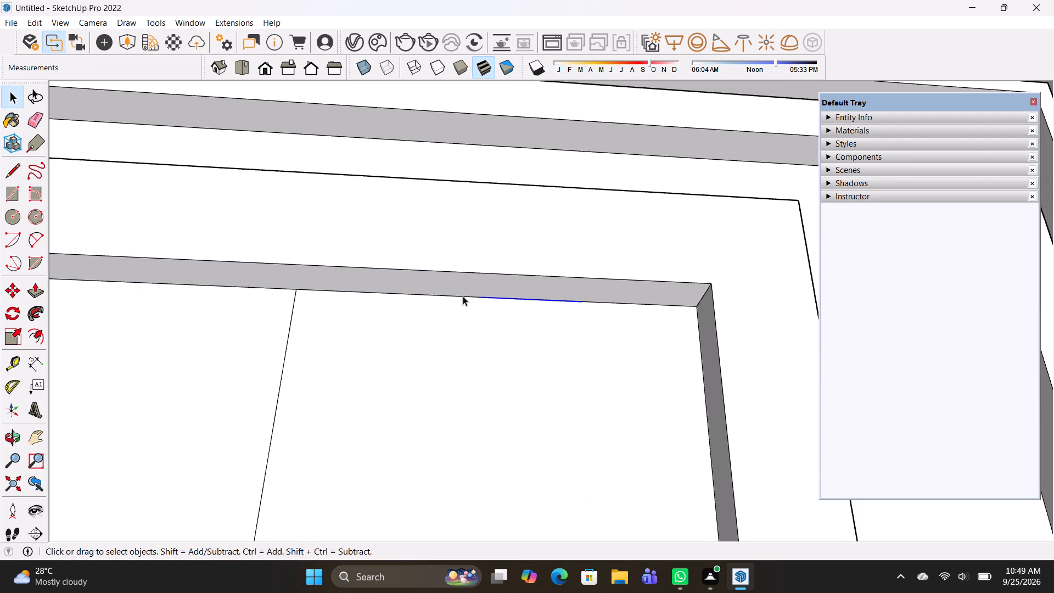
ctrl+click(461, 293)
ctrl+click(462, 295)
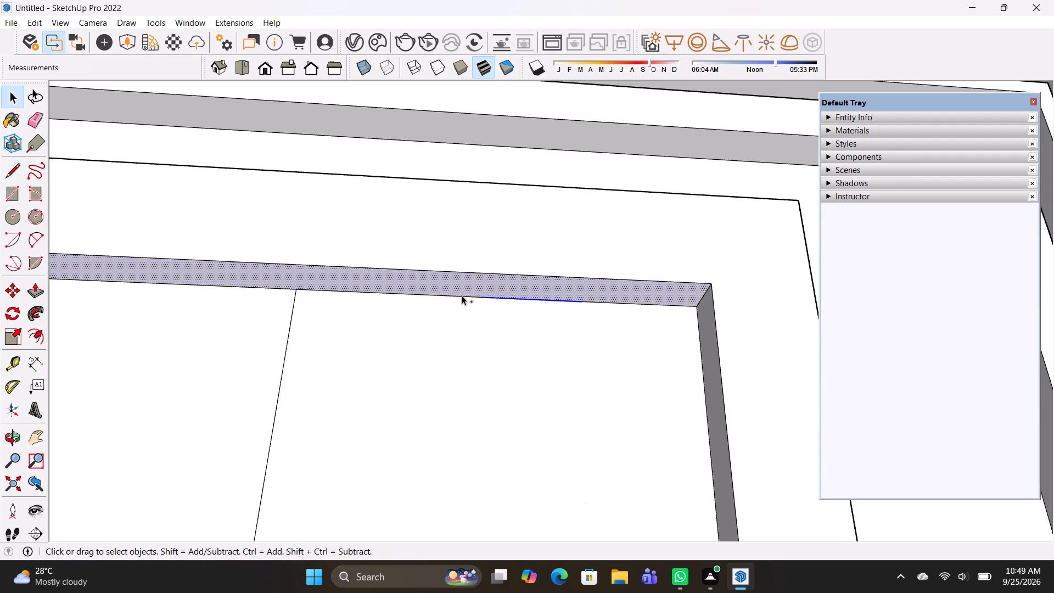
shift+click(475, 282)
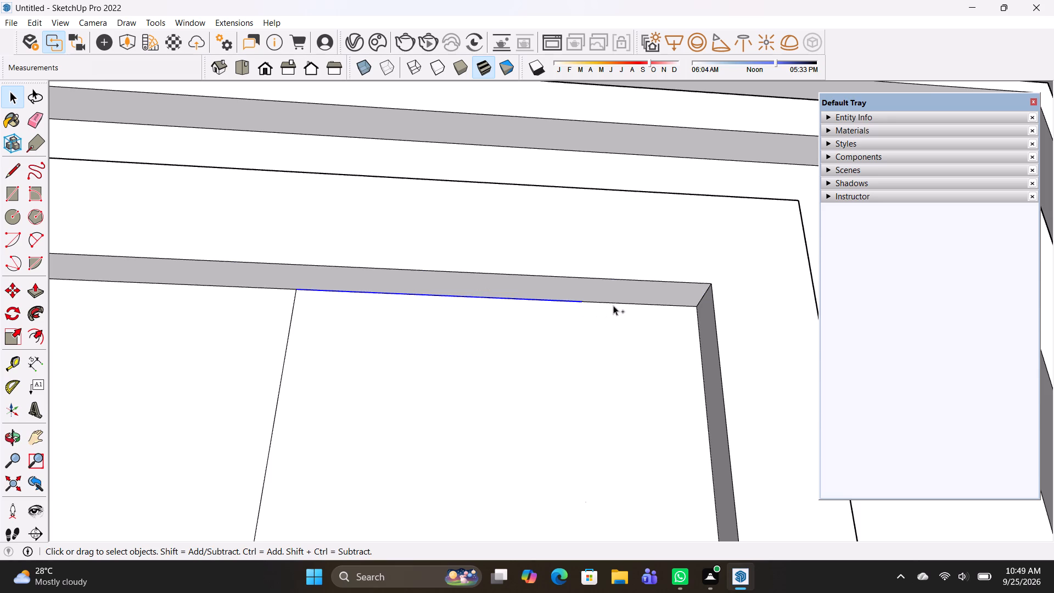
ctrl+click(614, 302)
key(m)
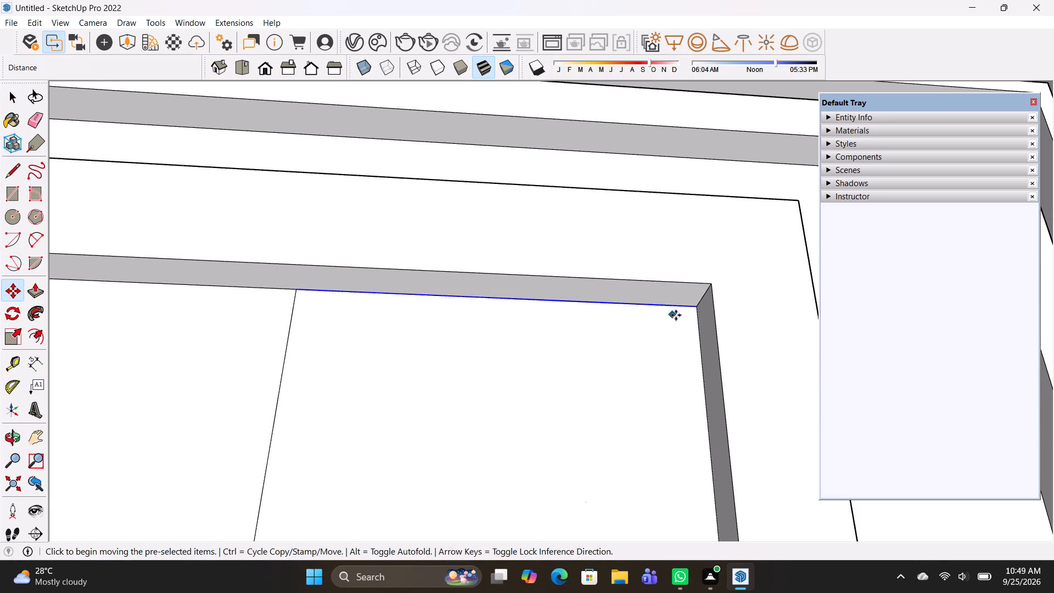
click(697, 306)
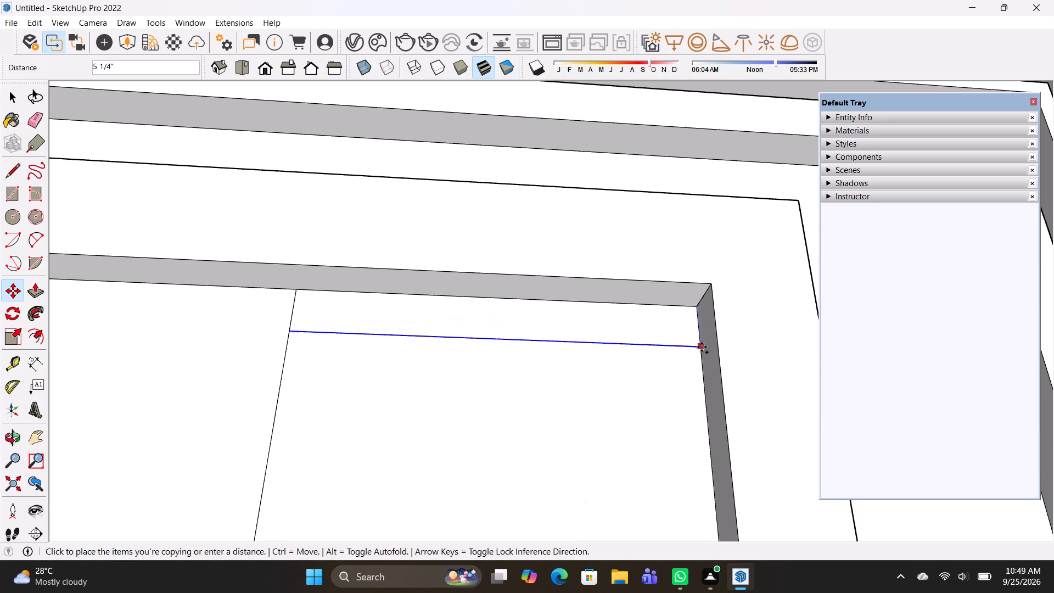
click(696, 345)
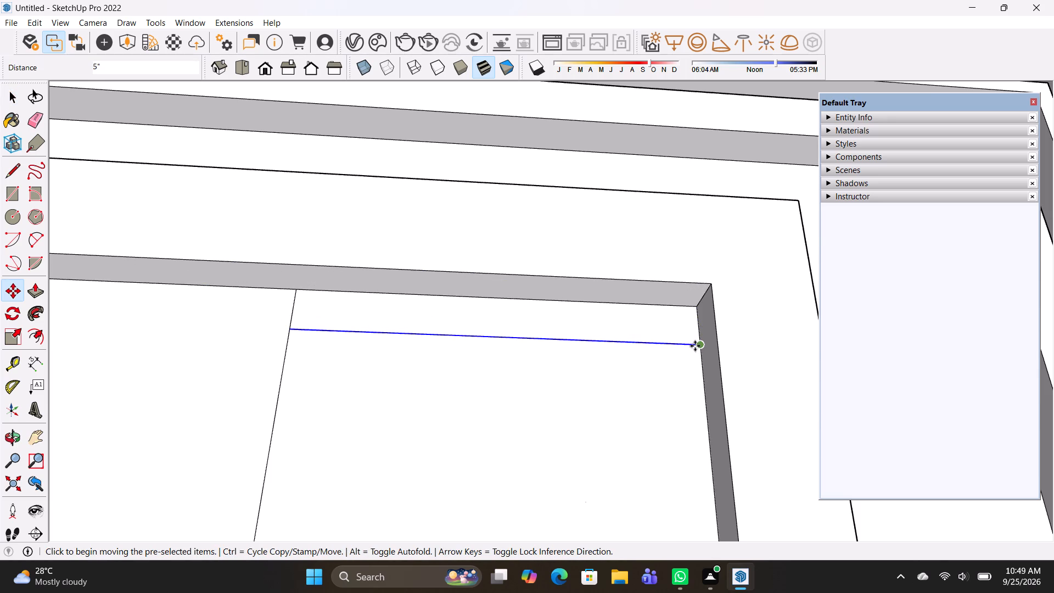
text(*6)
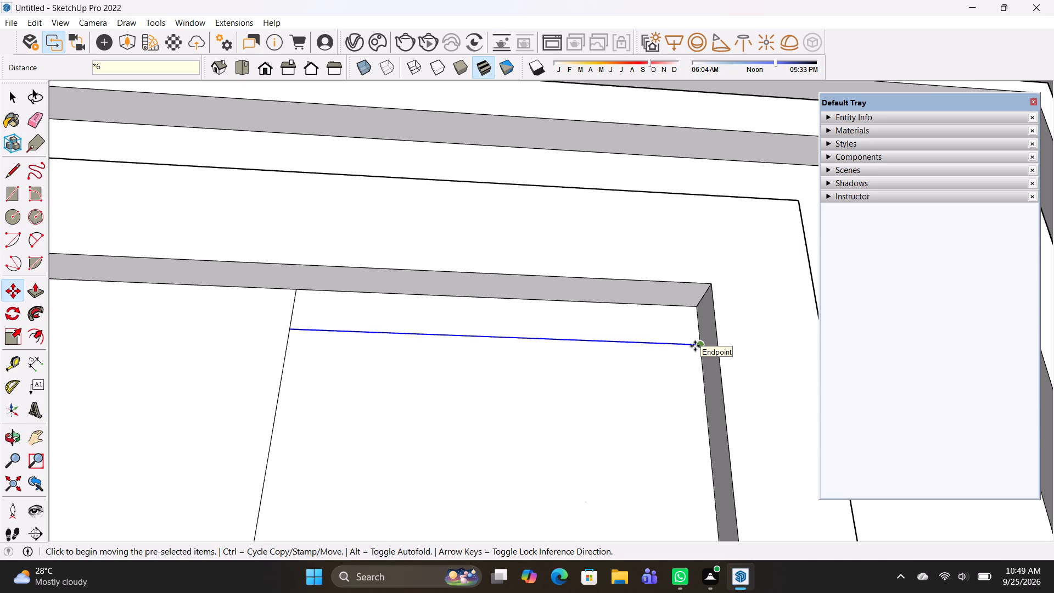
key(0)
key(Return)
Copy the short segment of the lowest panel line beside the raised border about 5 3/16" down, multiplied by 8.
scroll(705, 377, down, 5)
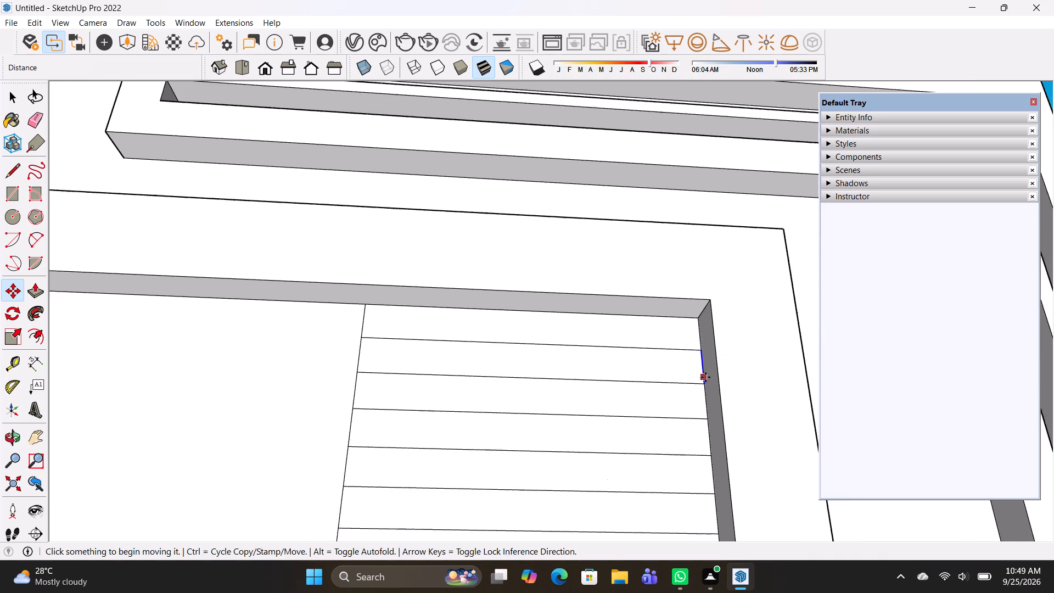
scroll(705, 377, down, 16)
shift+middle_drag(605, 420, 592, 153)
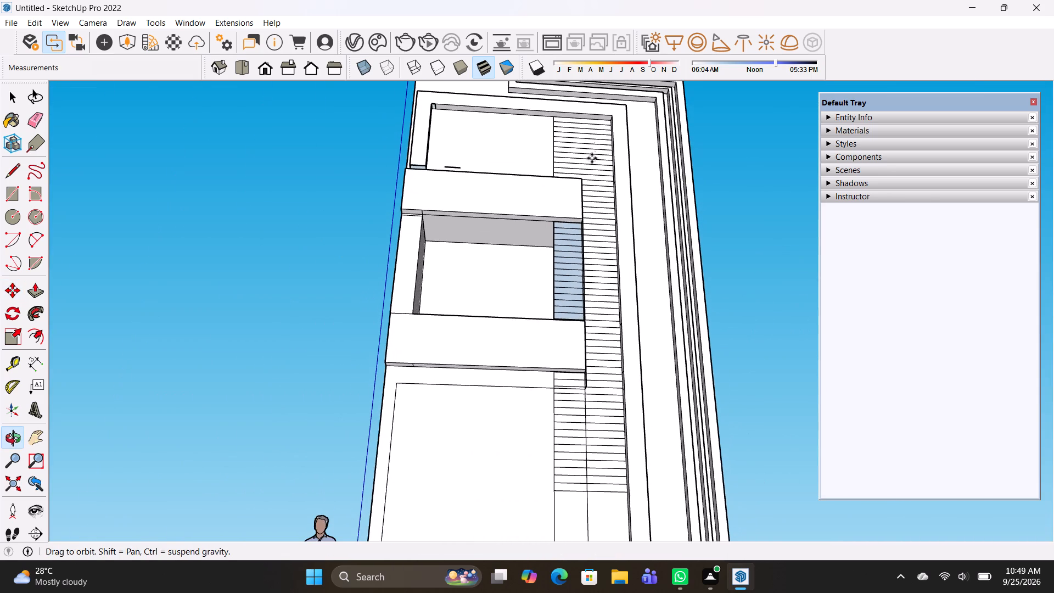
shift+middle_drag(584, 348, 579, 186)
middle_drag(600, 335, 583, 465)
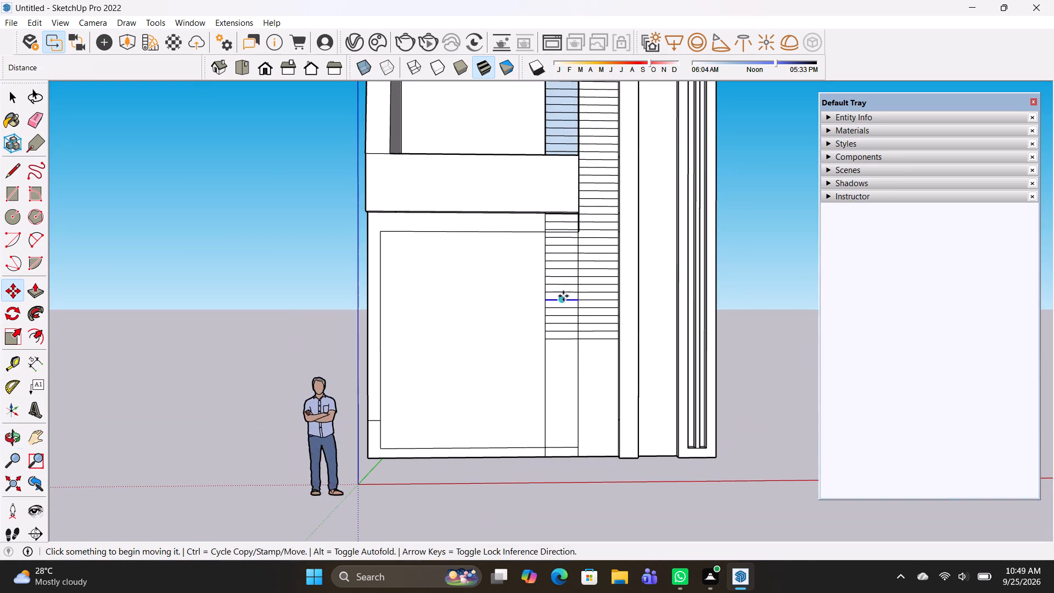
scroll(594, 362, up, 6)
key(space)
click(633, 317)
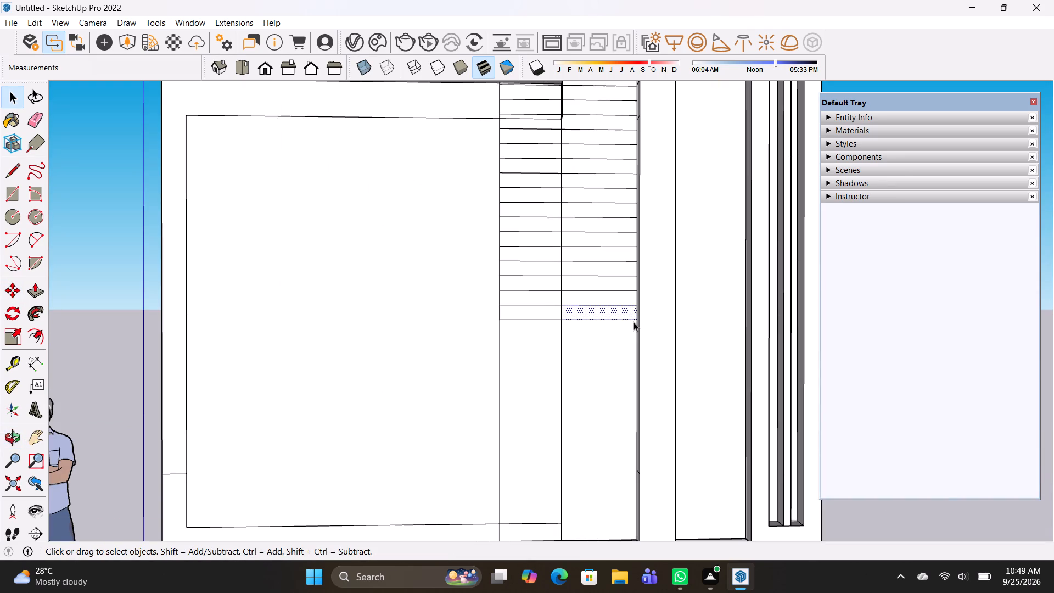
click(633, 320)
key(m)
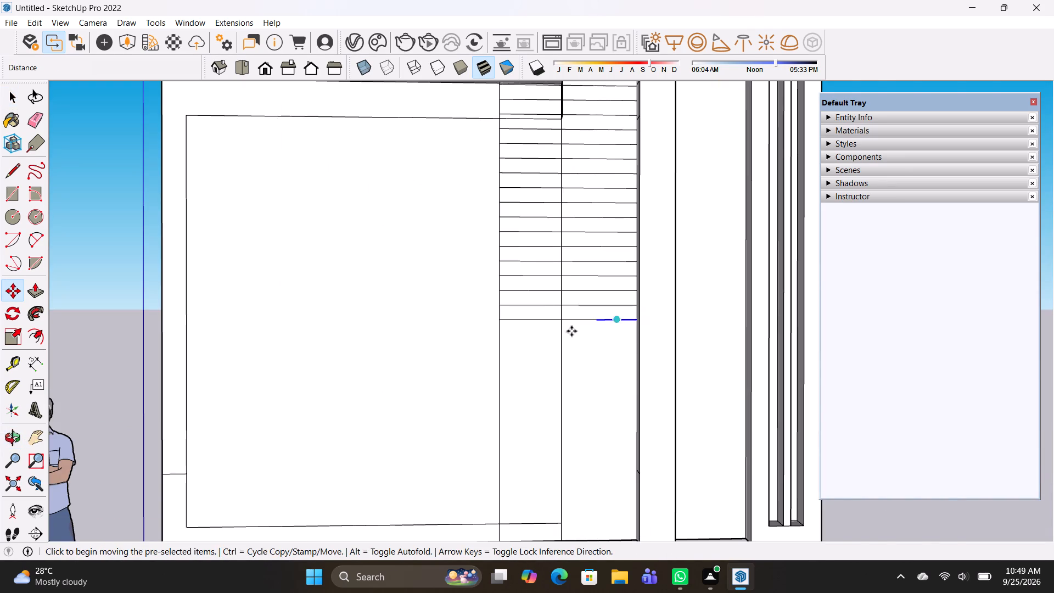
scroll(564, 332, up, 6)
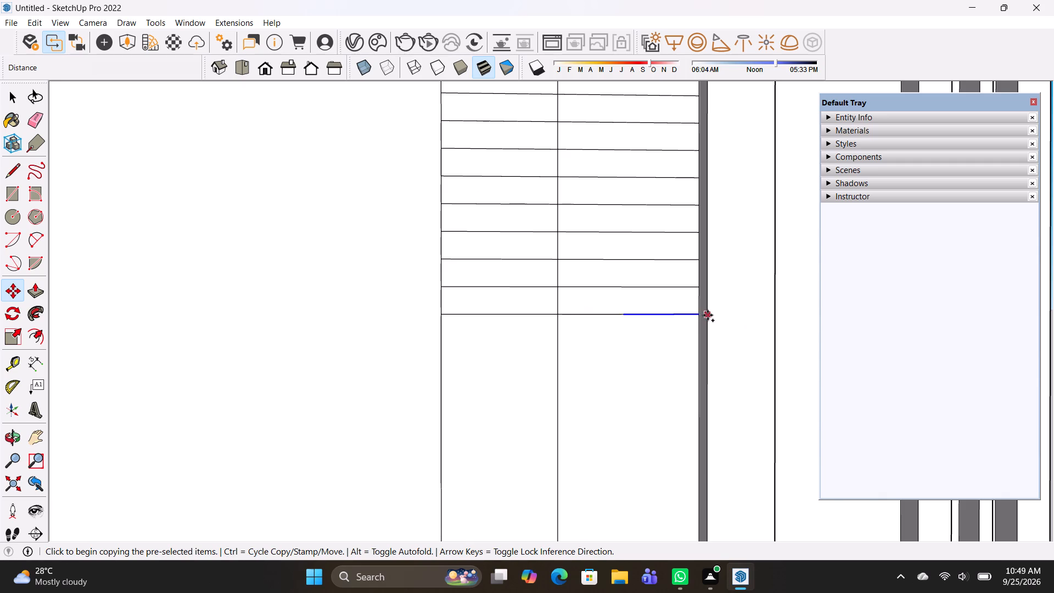
click(697, 314)
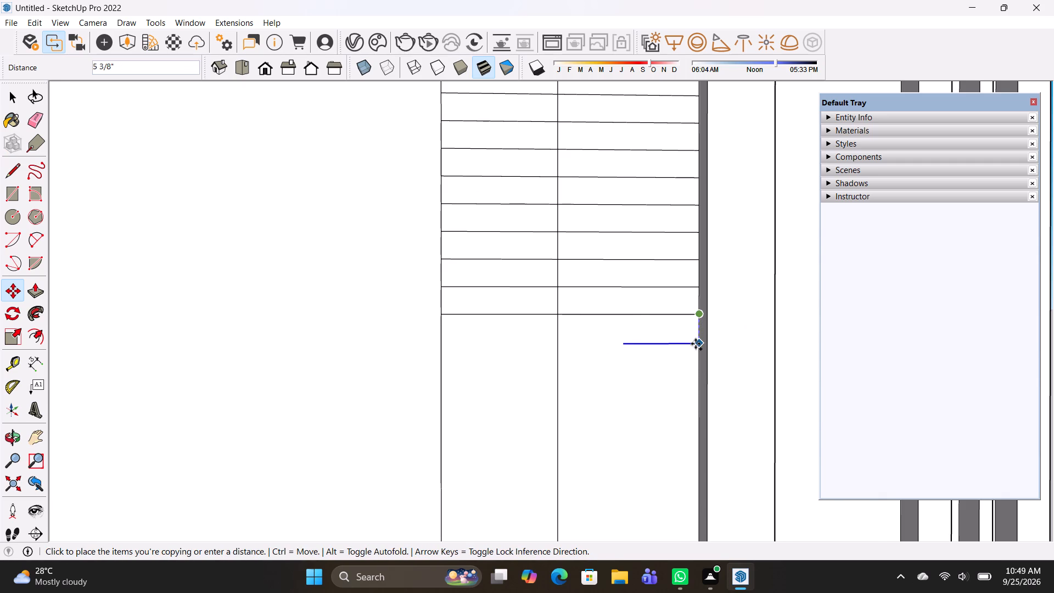
click(696, 343)
key(shift+asterisk)
key(8)
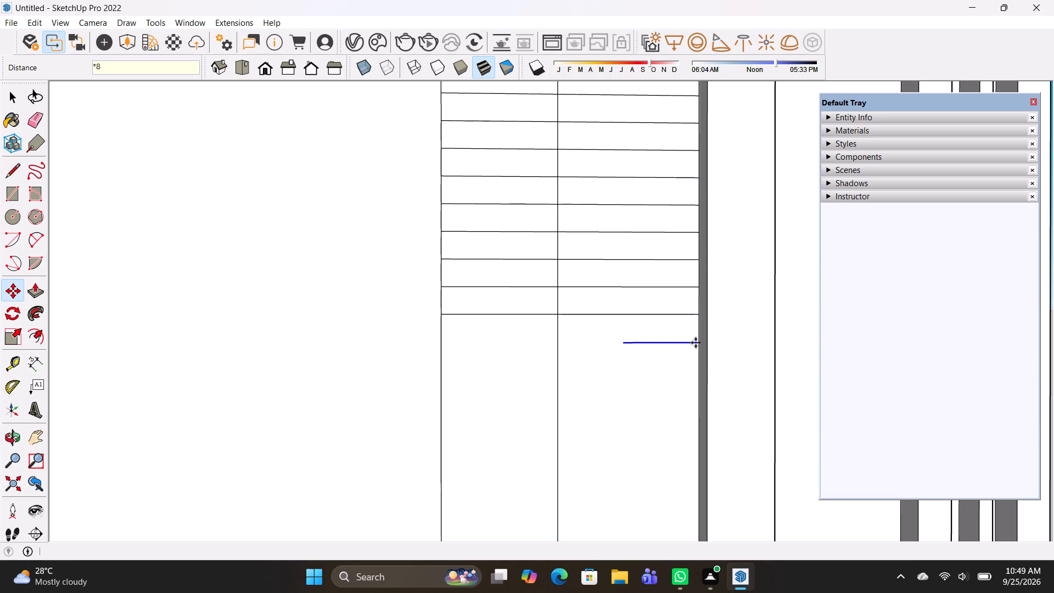
key(Return)
scroll(656, 339, down, 8)
shift+middle_drag(635, 399, 609, 304)
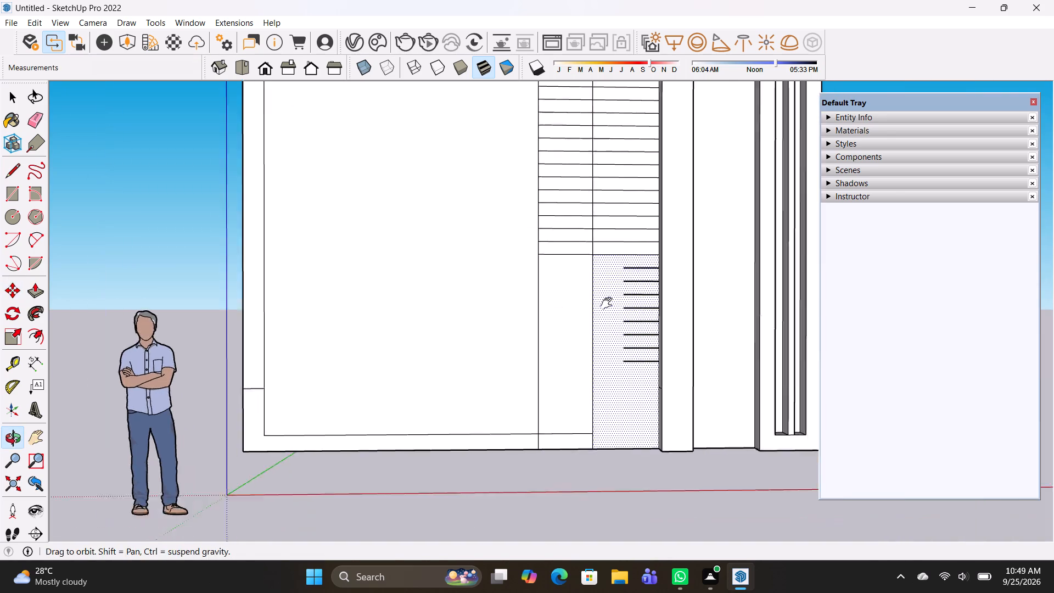
Extend the six lowest short strip segments with horizontal lines to the striped panel's far vertical edge.
shift+middle_drag(609, 304, 594, 277)
scroll(603, 329, up, 7)
key(l)
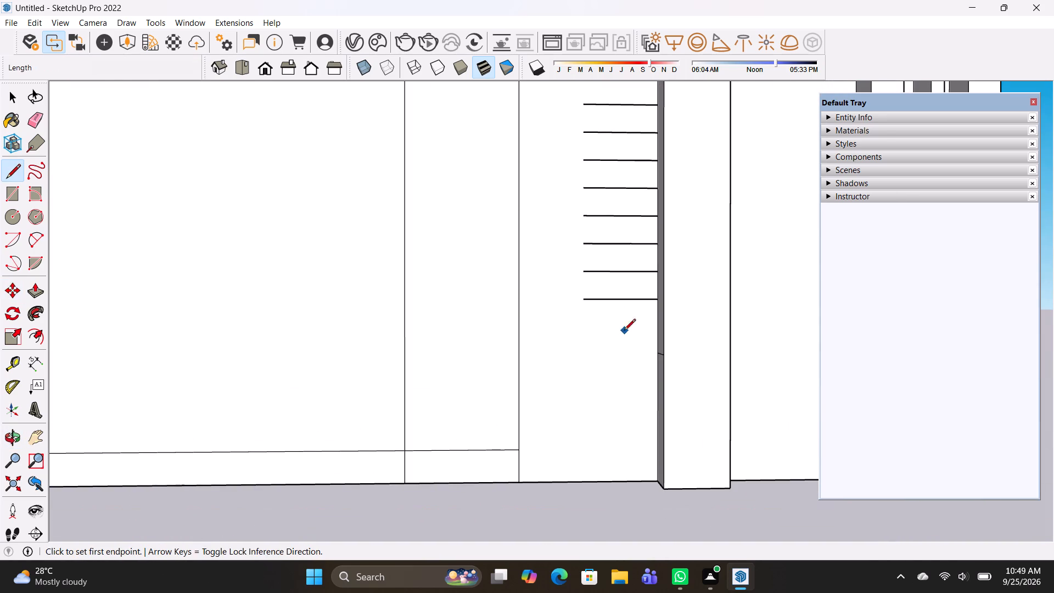
click(587, 296)
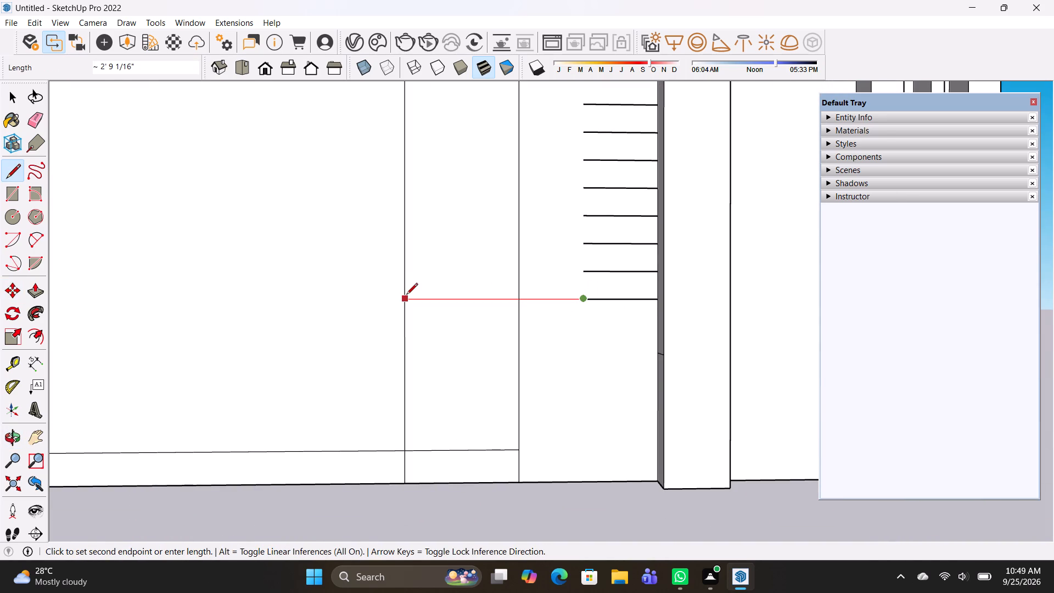
click(406, 295)
click(585, 268)
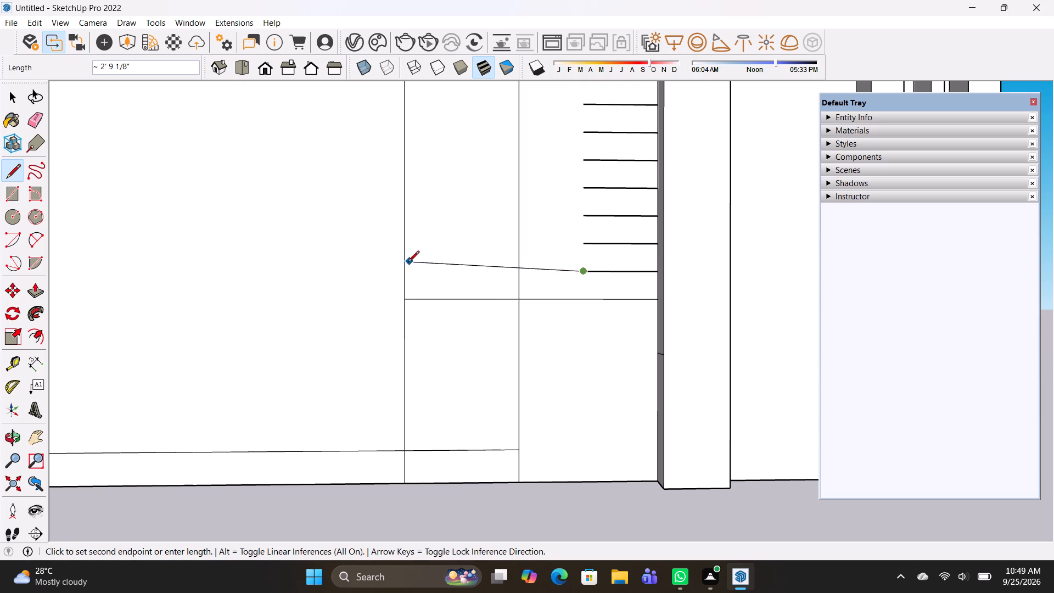
click(407, 270)
click(588, 243)
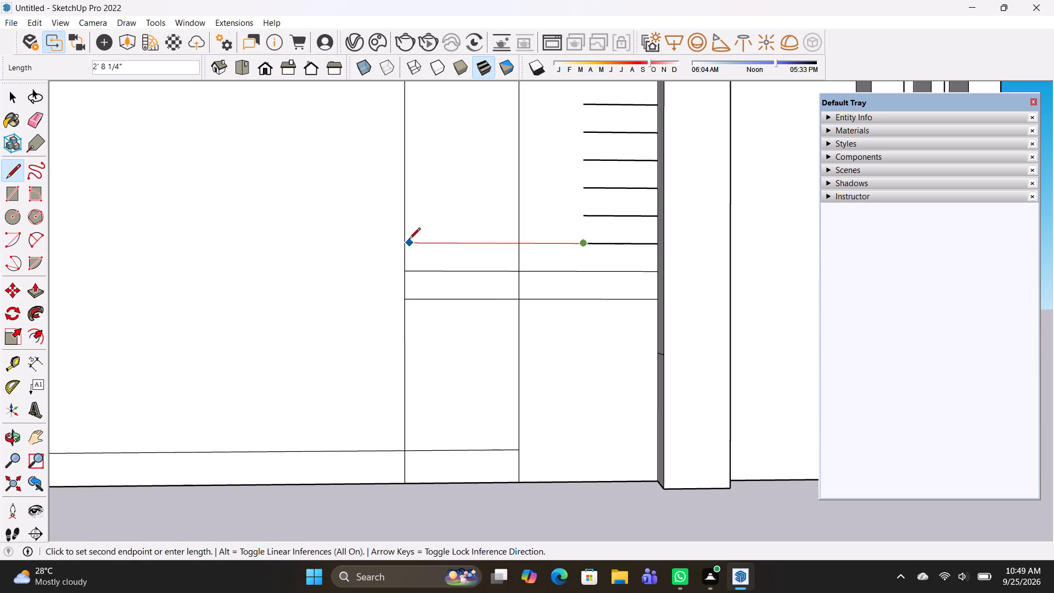
click(407, 238)
click(585, 217)
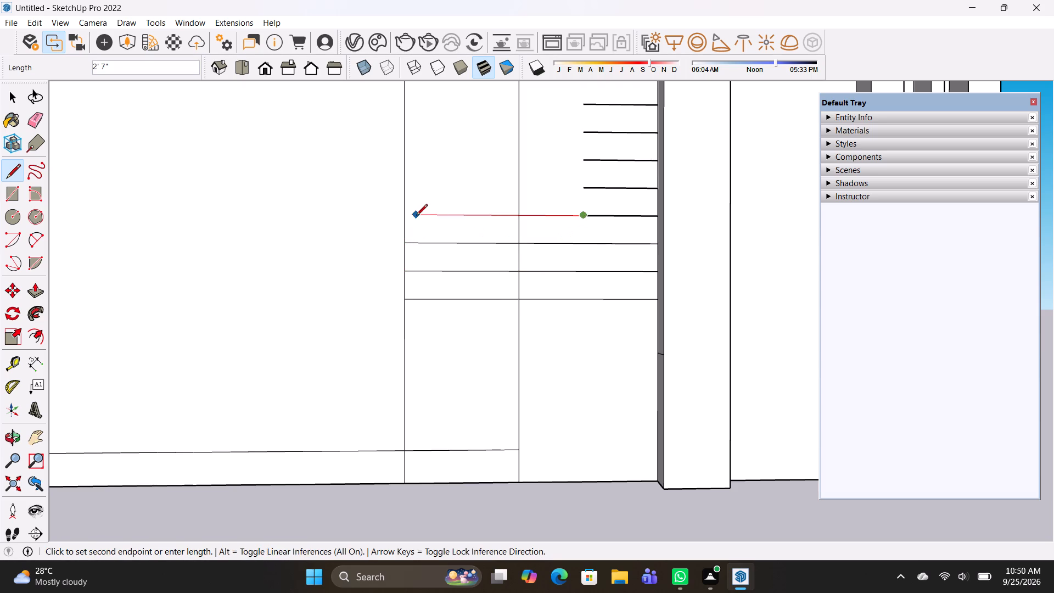
click(408, 217)
click(582, 191)
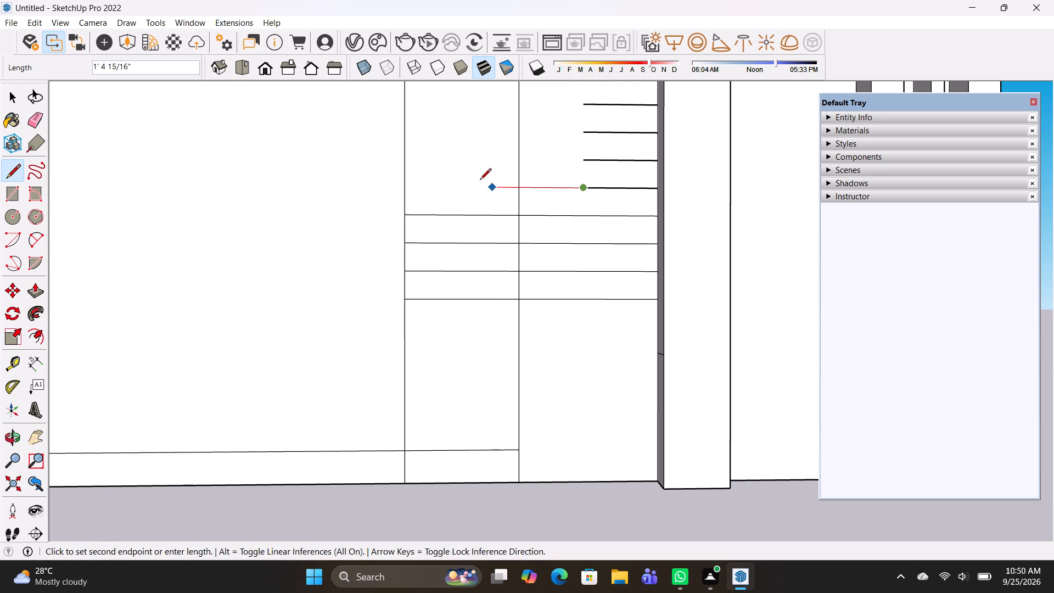
click(407, 183)
click(584, 160)
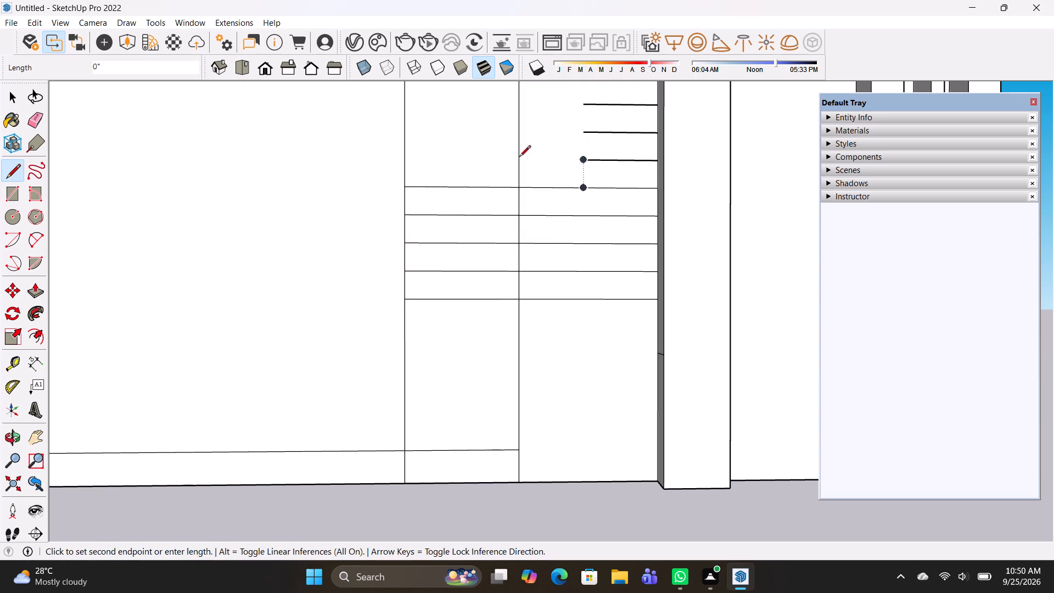
click(406, 163)
Extend the remaining two short strip segments with lines to the panel's far vertical edge.
middle_drag(486, 206, 584, 335)
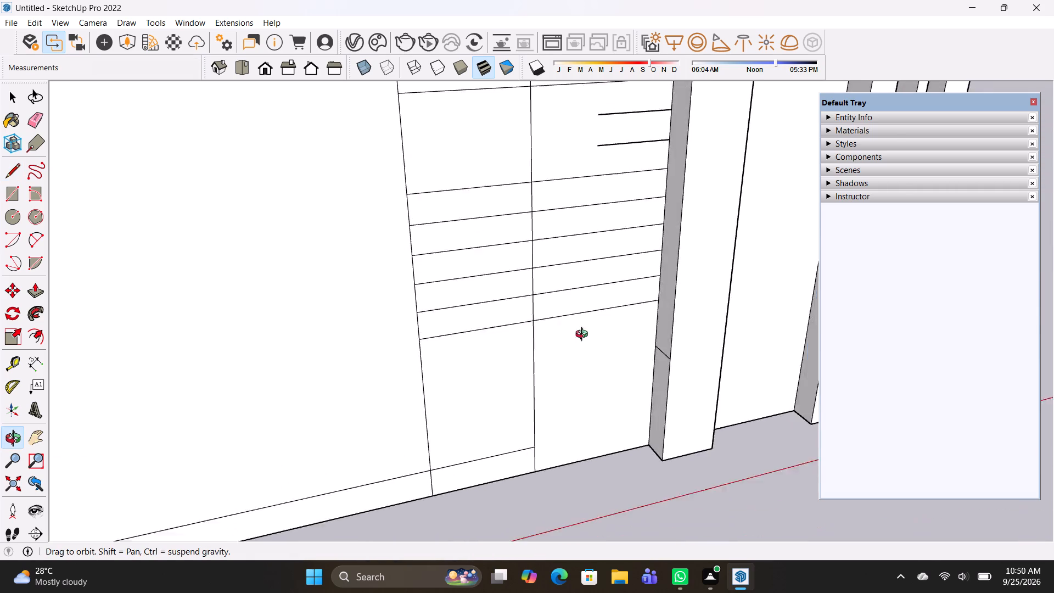
middle_drag(584, 335, 672, 335)
click(603, 143)
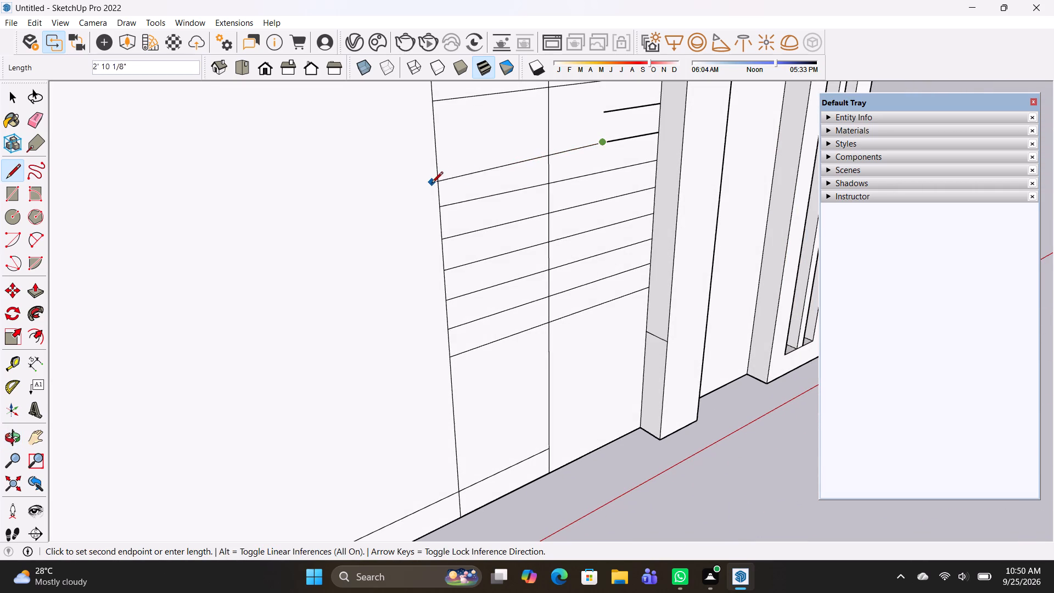
click(439, 178)
drag(607, 110, 602, 113)
click(436, 140)
Erase the small leftover projection beneath the projecting band's corner and the stray edges around it on the striped panel.
scroll(542, 175, down, 9)
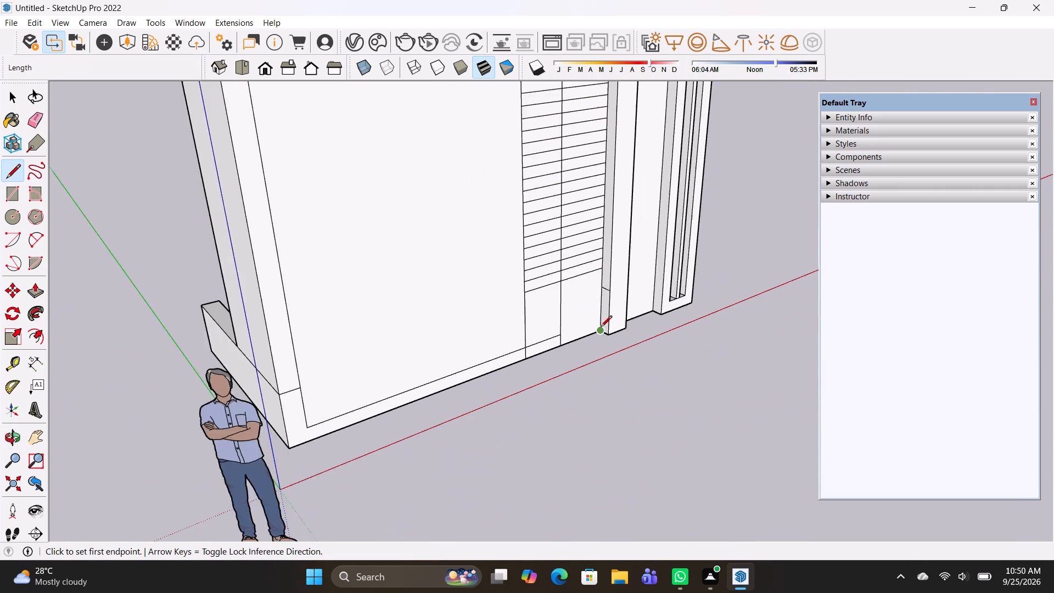
scroll(601, 328, down, 4)
shift+middle_drag(598, 316, 610, 397)
key(e)
scroll(582, 228, up, 4)
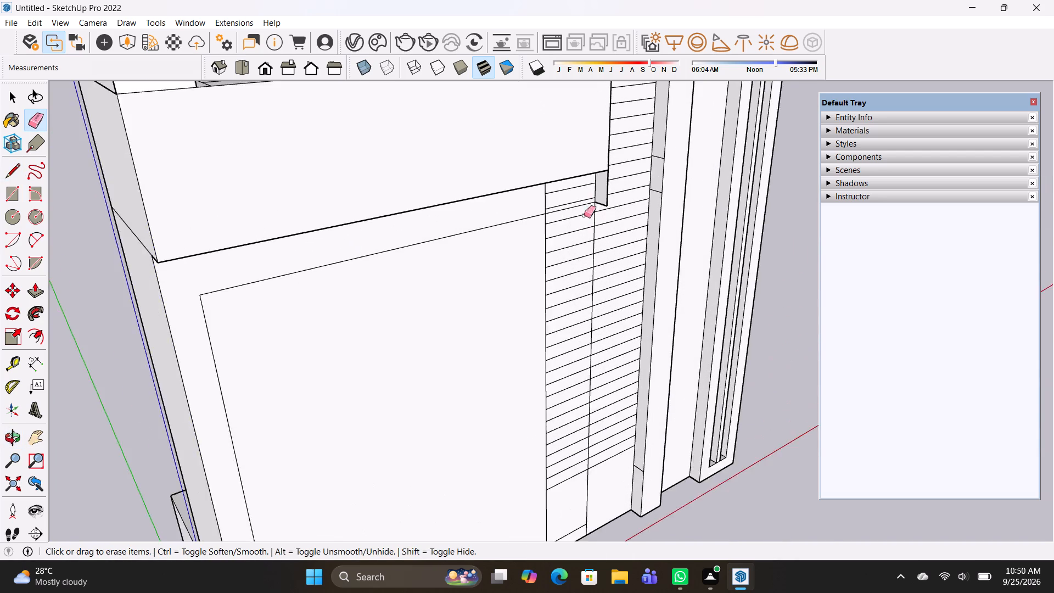
scroll(584, 215, up, 9)
click(609, 195)
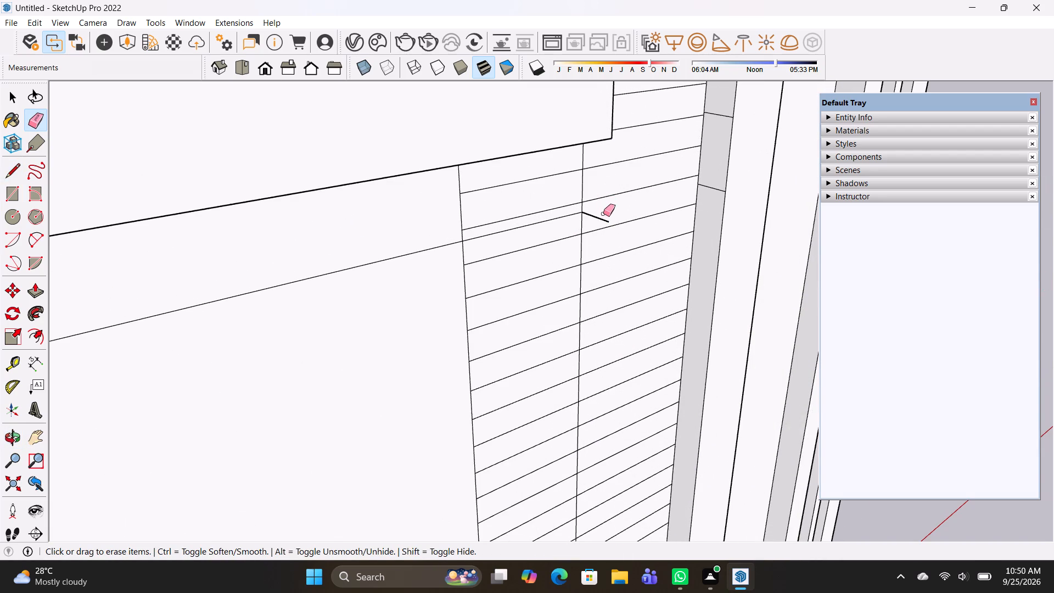
drag(601, 215, 594, 216)
click(569, 215)
drag(561, 183, 586, 180)
drag(589, 155, 570, 158)
drag(590, 212, 555, 234)
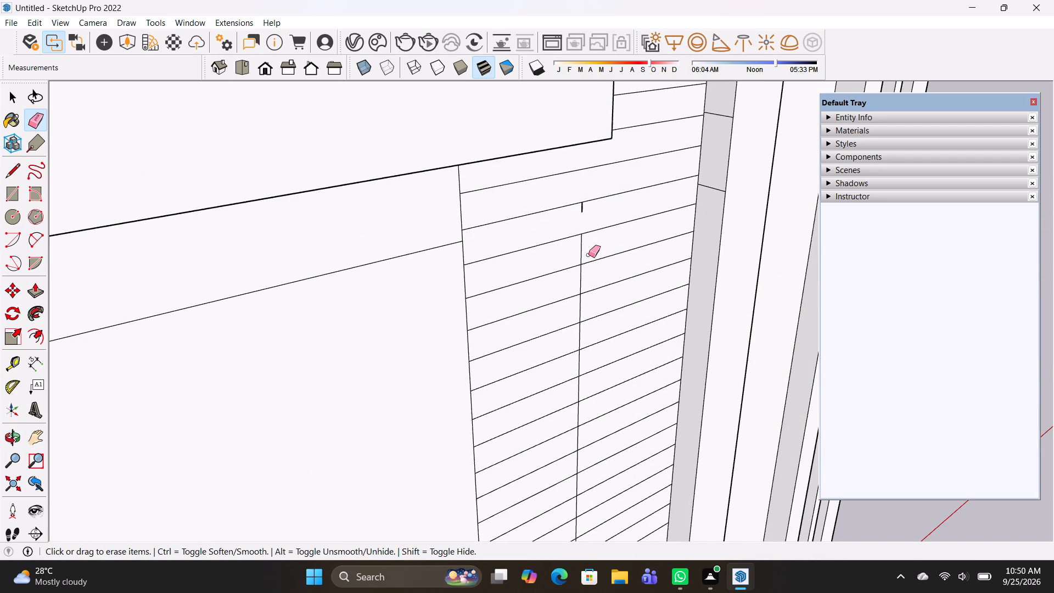
click(575, 248)
click(581, 205)
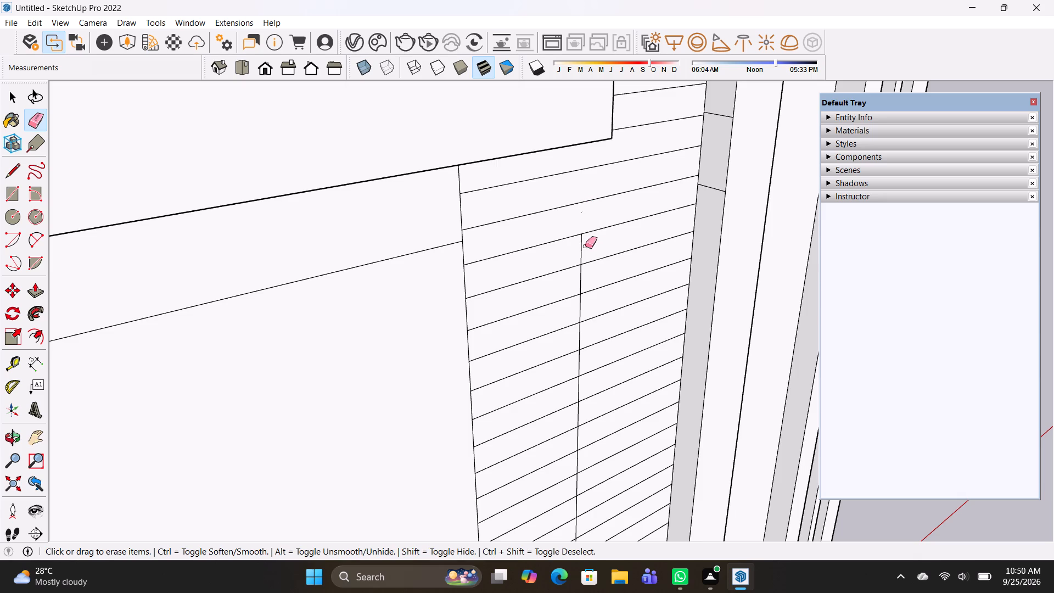
Erase the vertical dividing line between the upper strips below the band, segment by segment, keeping the horizontal strip lines.
drag(585, 246, 573, 252)
drag(581, 277, 576, 294)
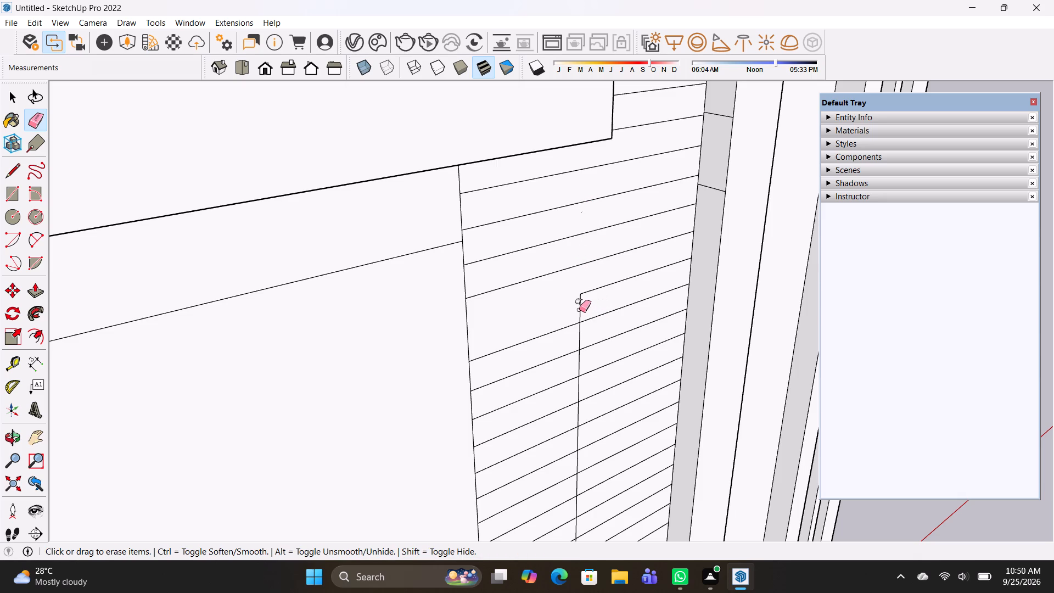
key(ctrl+z)
drag(579, 299, 580, 305)
click(581, 283)
drag(578, 338, 589, 338)
drag(580, 371, 587, 362)
drag(581, 387, 570, 418)
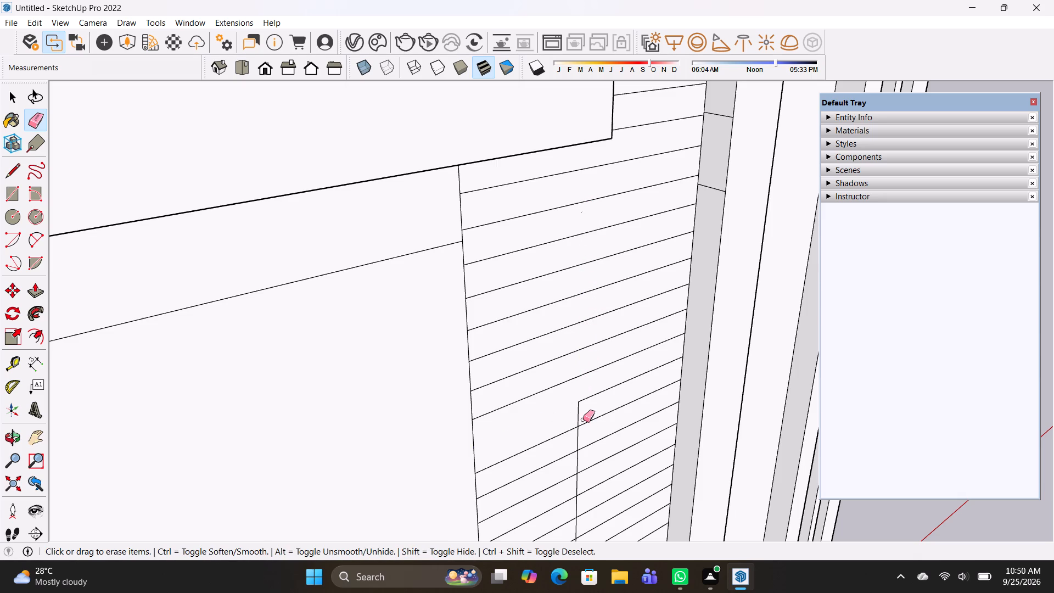
key(ctrl+z)
drag(576, 393, 590, 386)
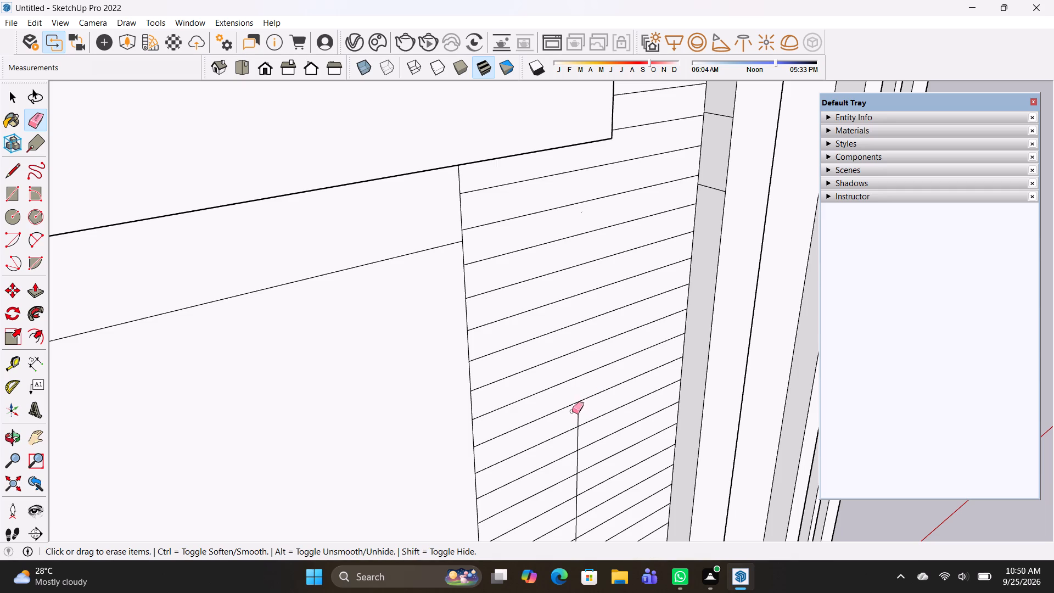
drag(572, 414, 589, 407)
drag(576, 441, 631, 447)
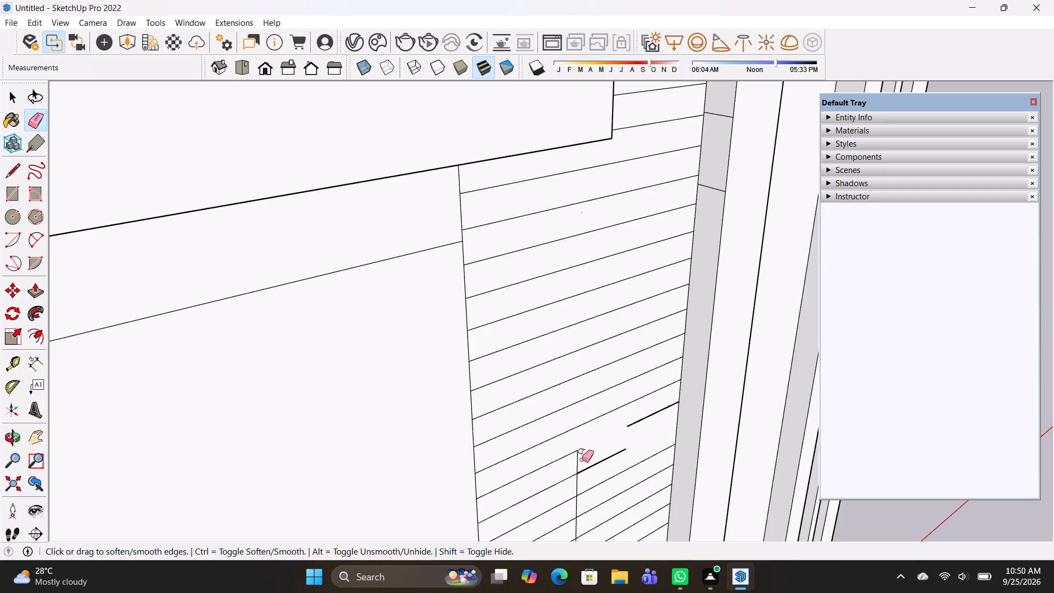
key(ctrl+z)
drag(578, 440, 572, 440)
drag(574, 464, 590, 451)
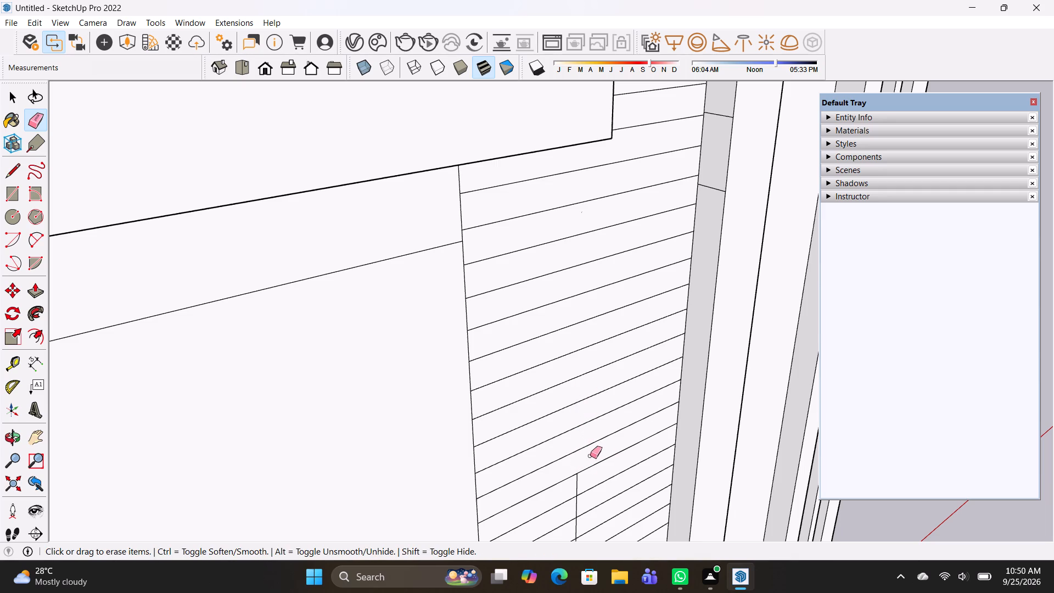
drag(579, 486, 573, 485)
Erase the vertical dividing line from the plain area at the panel's base up through the lower strips.
scroll(629, 424, down, 8)
middle_drag(625, 432, 599, 231)
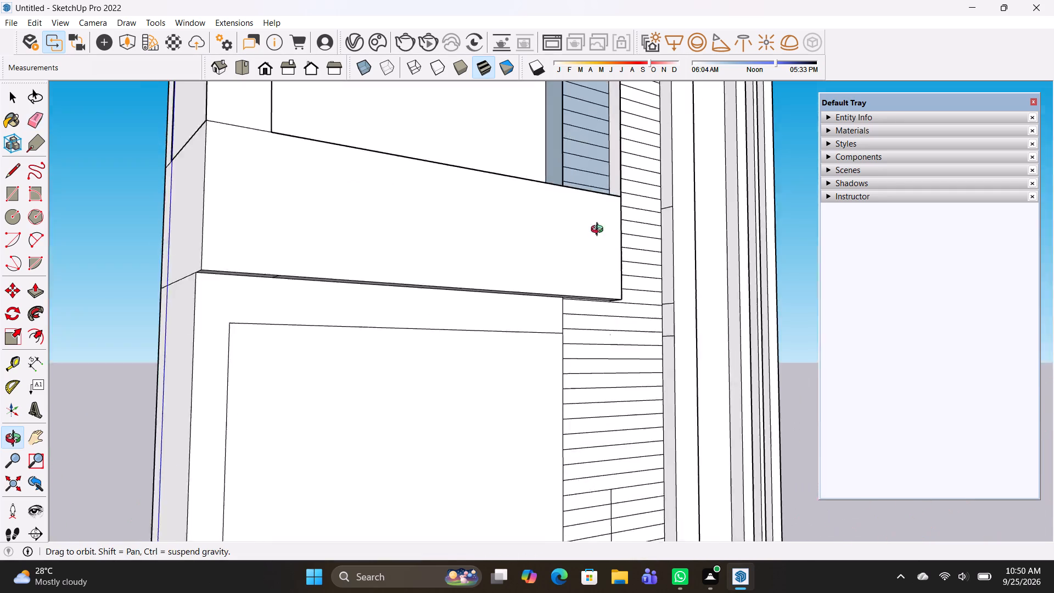
middle_drag(599, 231, 588, 229)
shift+middle_drag(632, 416, 508, 94)
scroll(489, 277, up, 6)
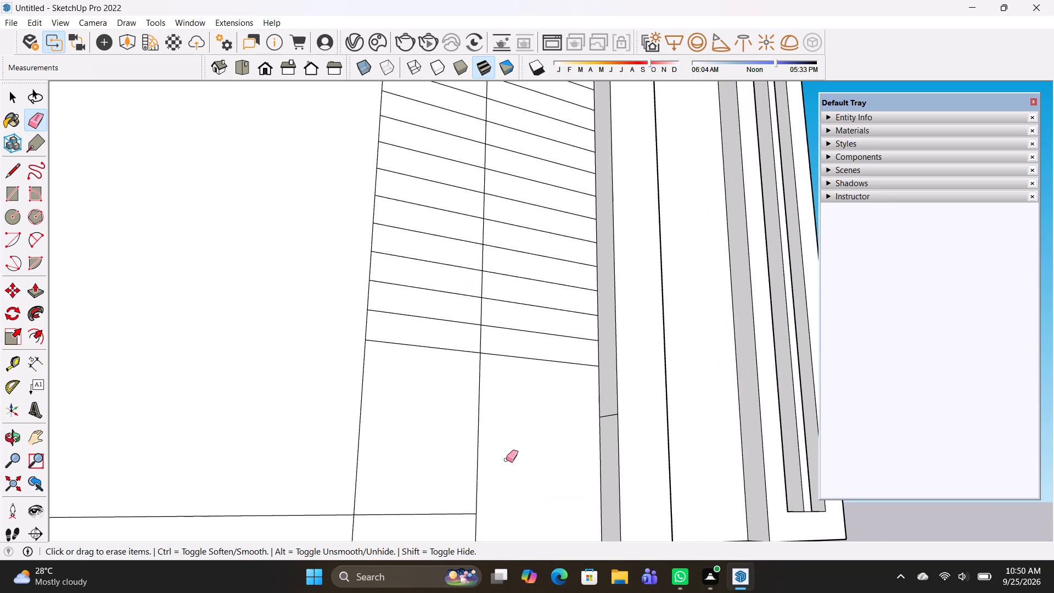
drag(504, 457, 476, 444)
drag(471, 348, 496, 349)
drag(484, 317, 479, 313)
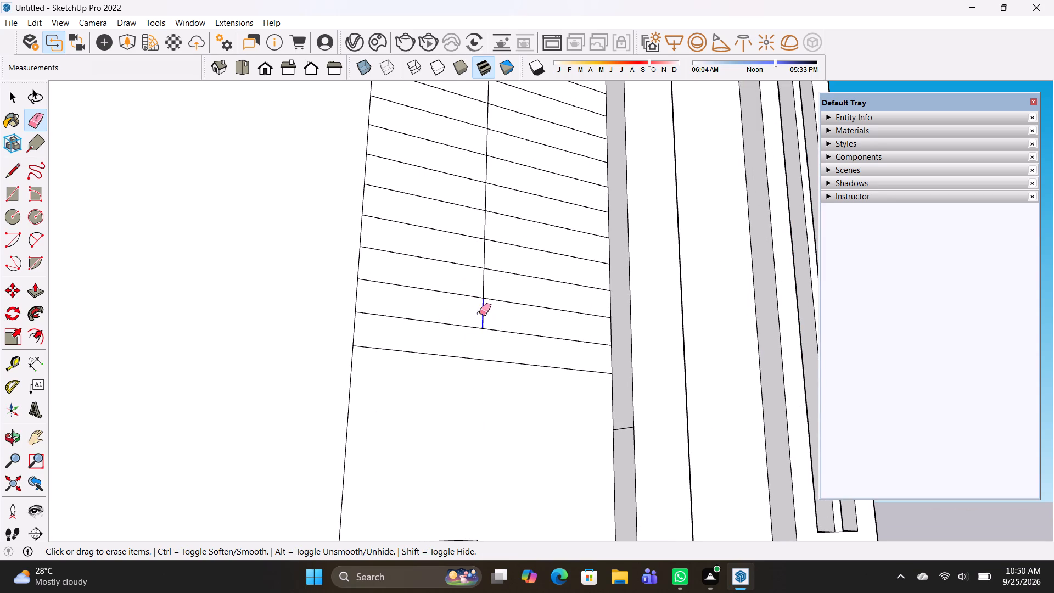
drag(479, 313, 479, 310)
drag(483, 289, 487, 284)
click(483, 250)
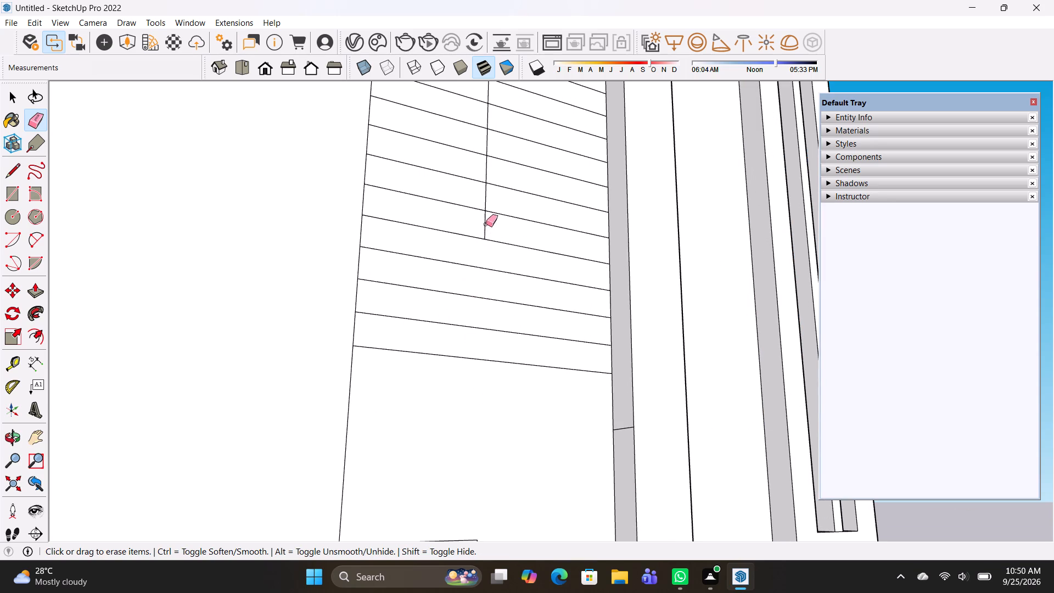
click(484, 224)
drag(487, 197, 481, 194)
drag(491, 171, 485, 169)
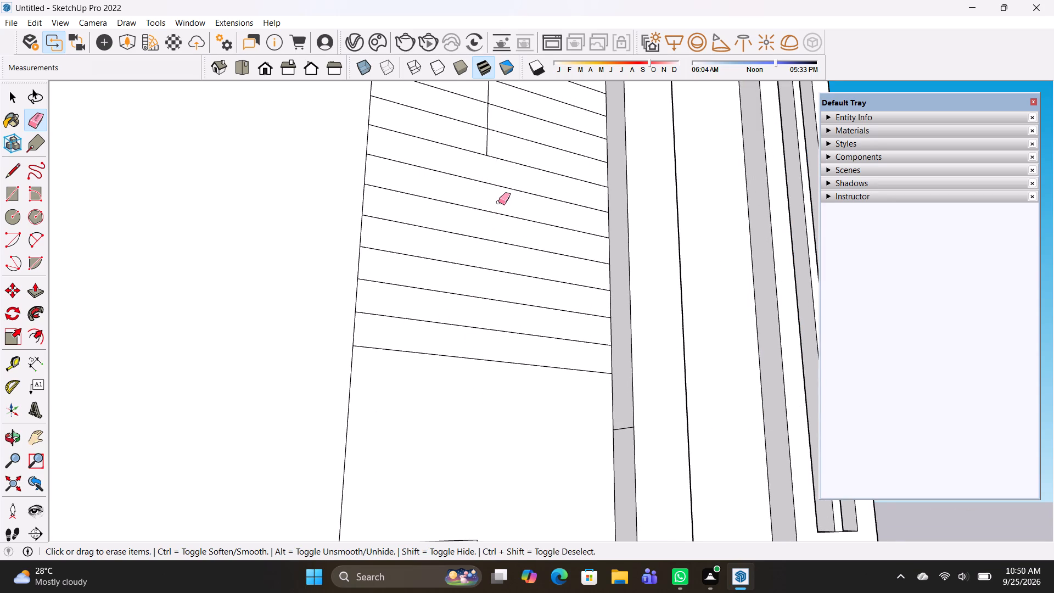
Erase the last remaining vertical segments dividing the strips midway up the lower panel.
shift+middle_drag(502, 203, 548, 448)
scroll(548, 364, up, 3)
drag(531, 396, 507, 383)
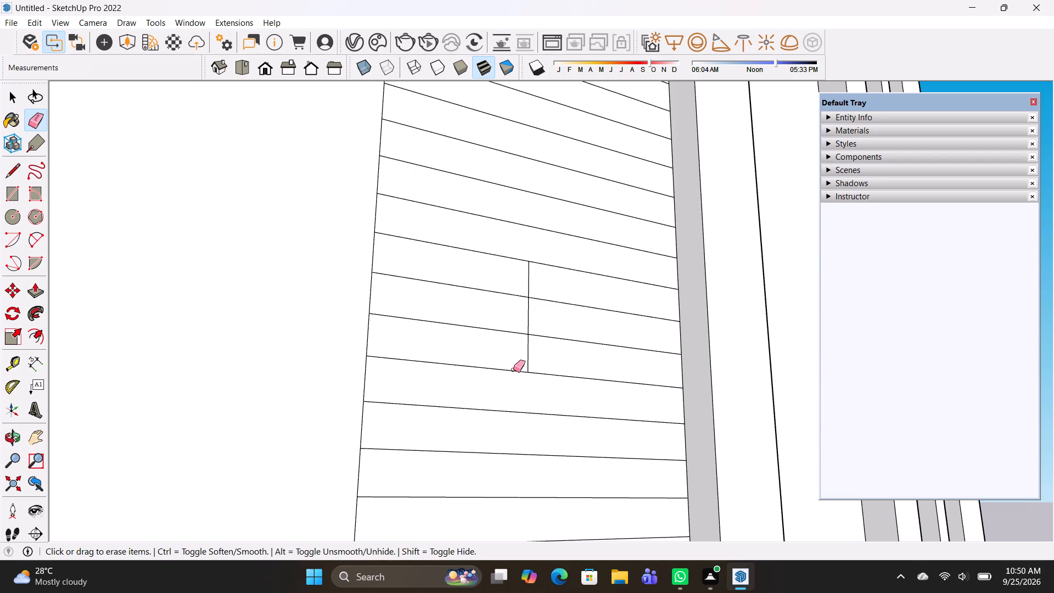
drag(519, 359, 539, 361)
drag(536, 311, 513, 305)
drag(523, 286, 547, 286)
scroll(550, 333, down, 4)
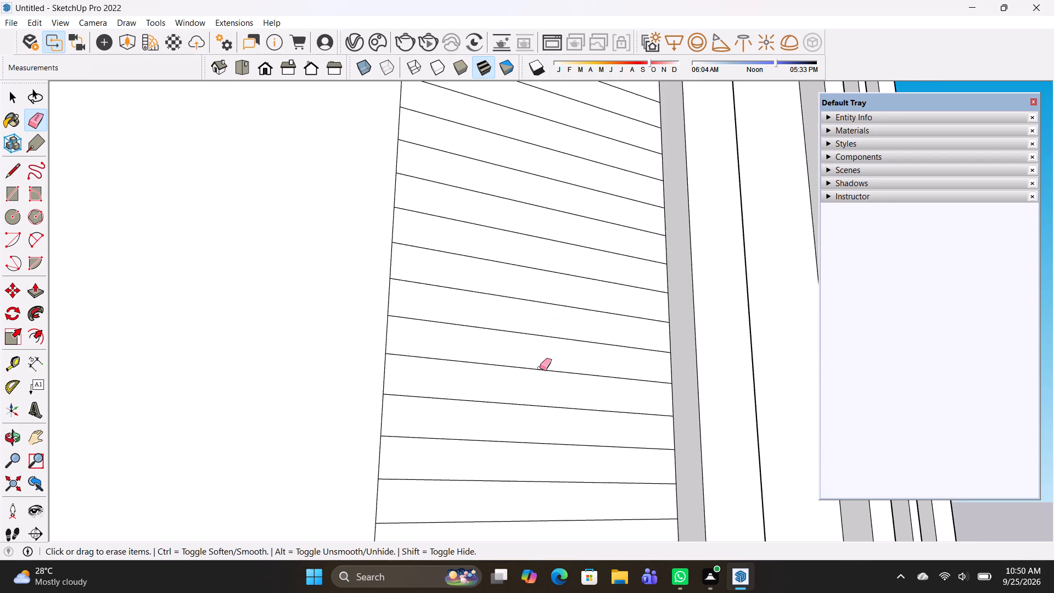
Erase the short leftover edges crossing the raised border's inner side face beside the striped panel.
scroll(540, 368, down, 10)
scroll(573, 237, up, 1)
middle_drag(595, 350, 643, 398)
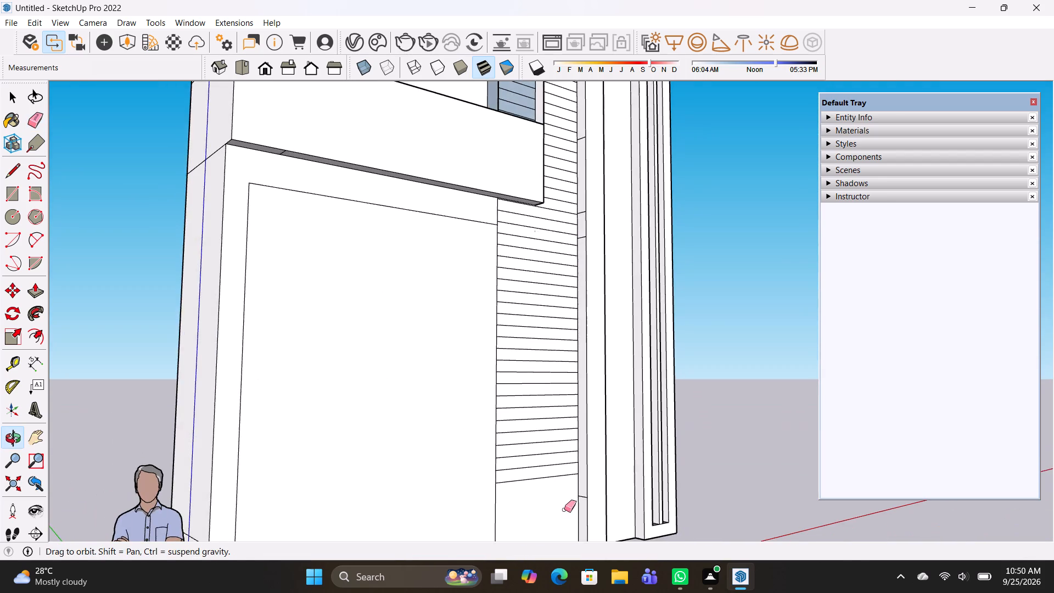
scroll(565, 505, up, 3)
click(588, 495)
scroll(593, 433, down, 7)
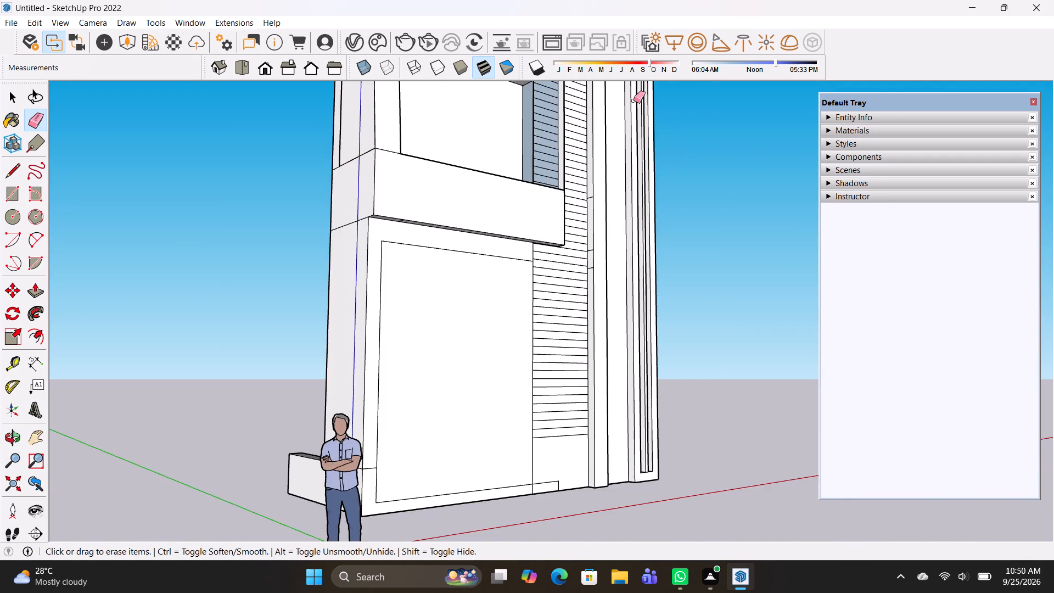
scroll(588, 182, up, 9)
drag(592, 204, 592, 199)
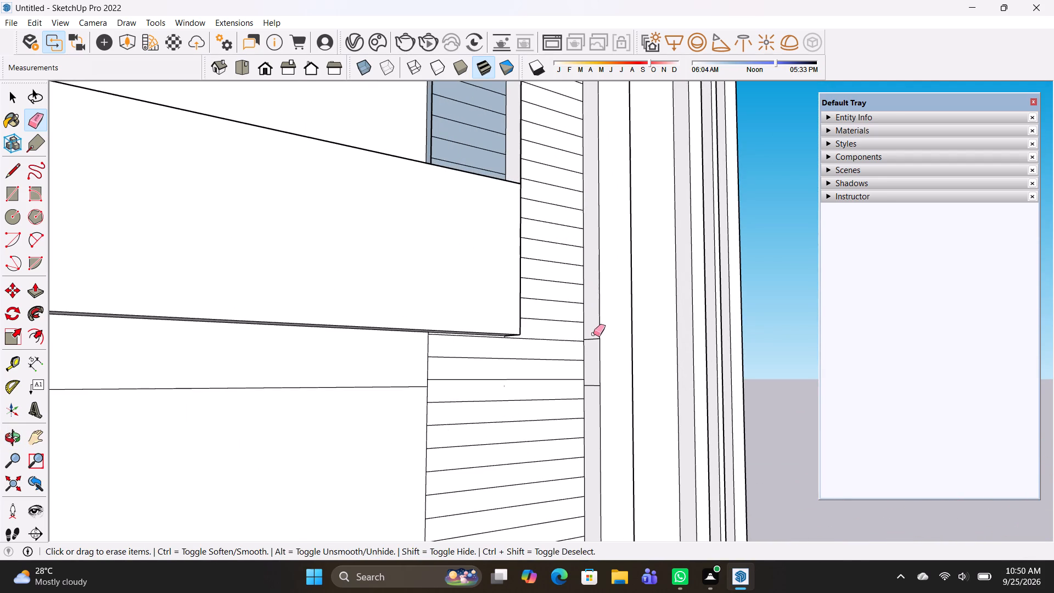
drag(592, 335, 591, 346)
drag(588, 375, 589, 394)
Push/Pull the lowest three recessed strips in the opening 6" outward, flush with the front edge of the adjoining striped panel.
middle_drag(530, 343, 514, 346)
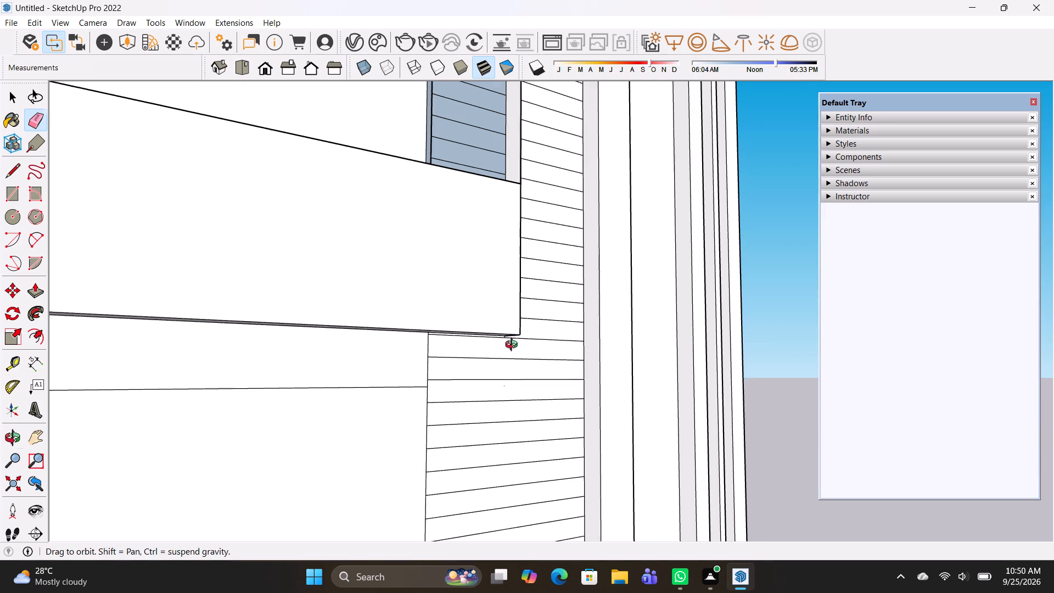
middle_drag(514, 346, 294, 414)
shift+middle_drag(567, 348, 623, 500)
middle_drag(520, 402, 633, 502)
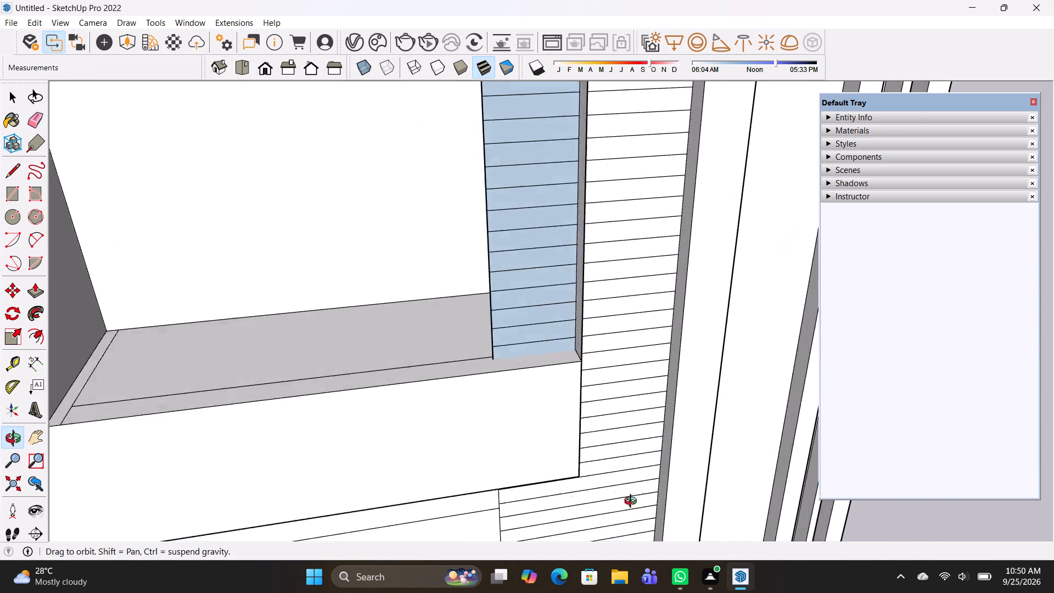
middle_drag(633, 502, 849, 498)
middle_drag(578, 397, 499, 396)
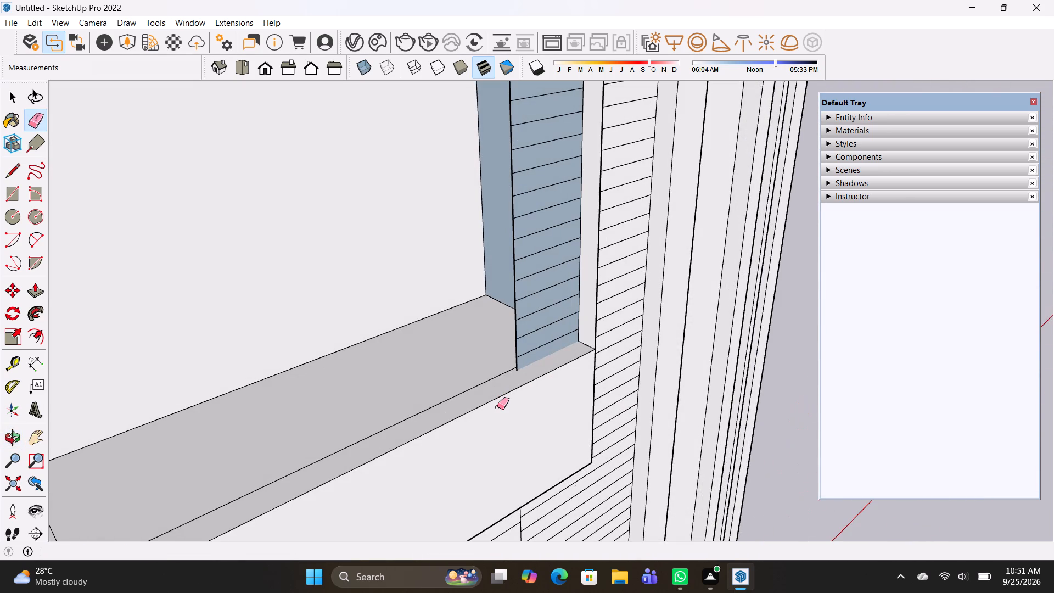
key(p)
click(521, 329)
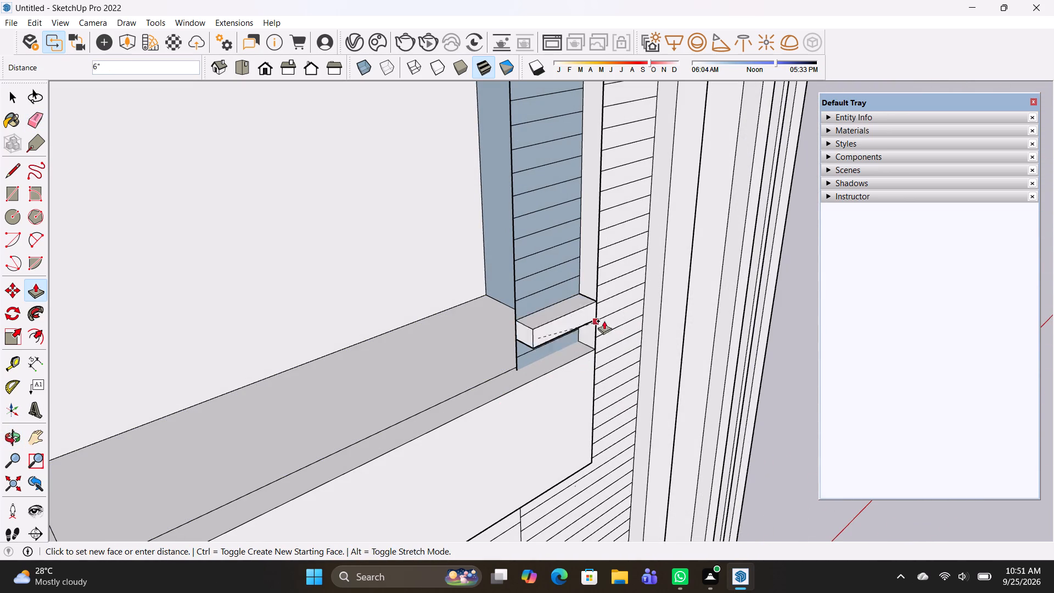
click(598, 298)
click(541, 350)
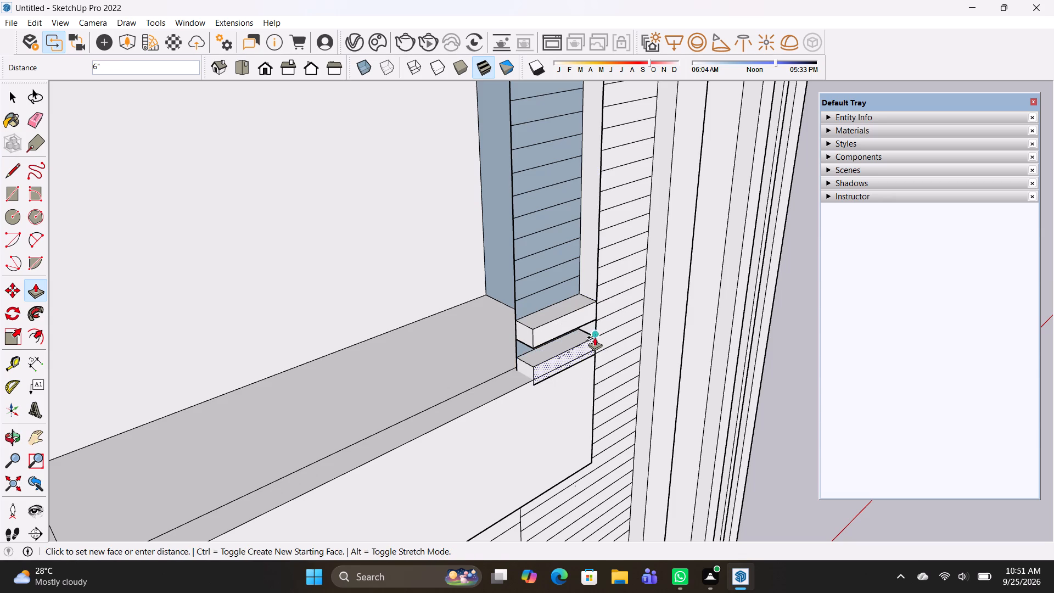
click(598, 327)
click(519, 346)
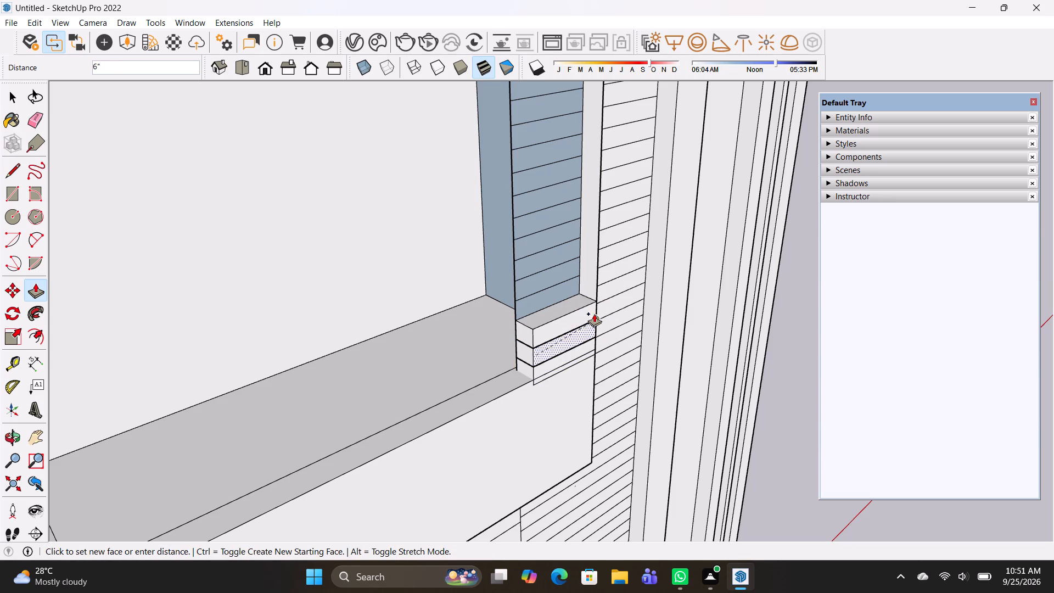
click(601, 310)
key(ctrl+z)
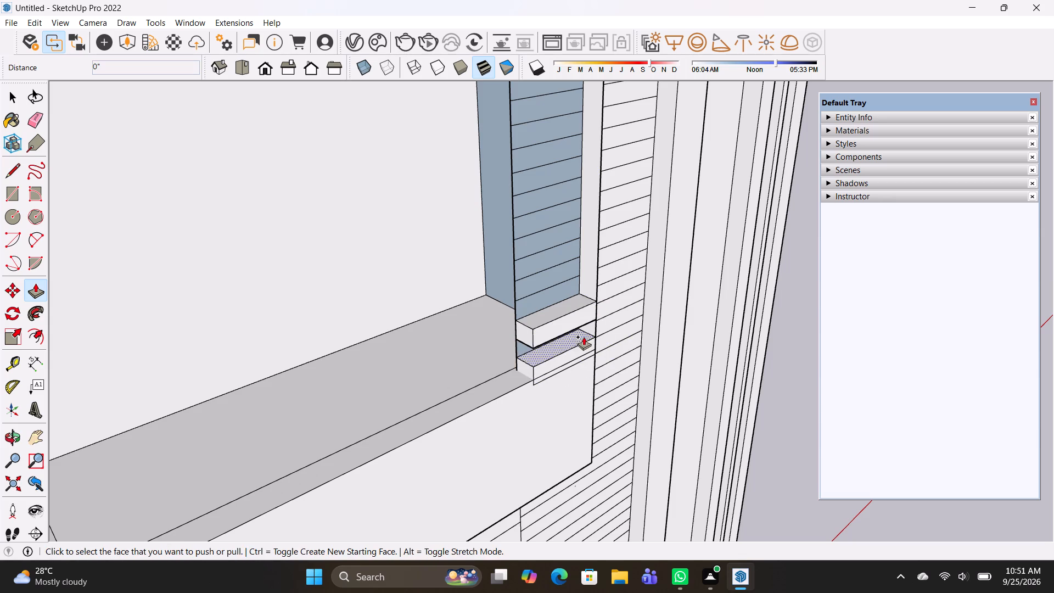
click(516, 348)
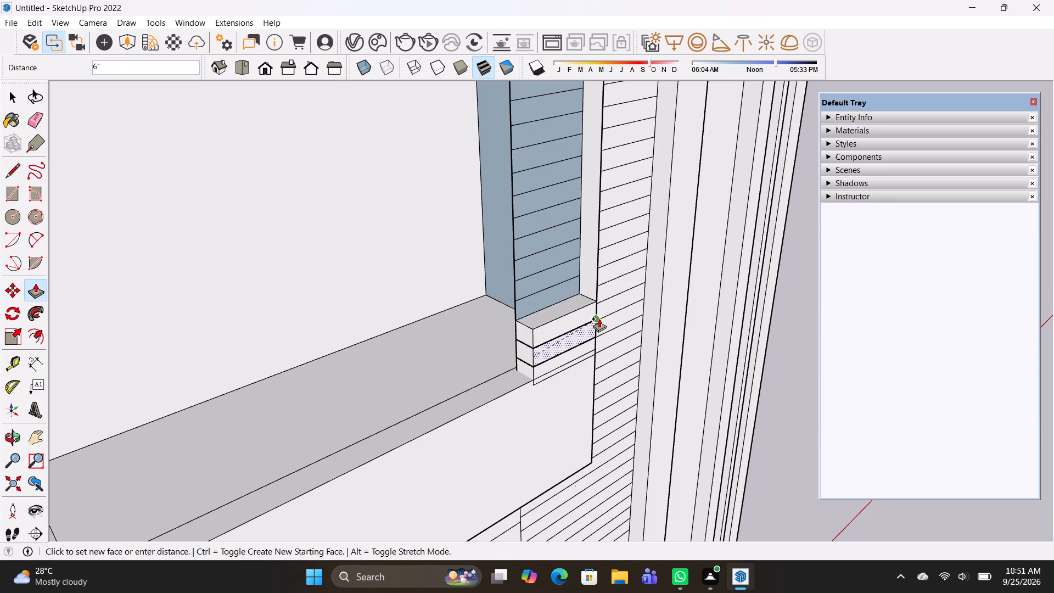
click(598, 318)
Extrude the next three recessed strips above the lowest three by 6" to the same flush front face.
click(545, 291)
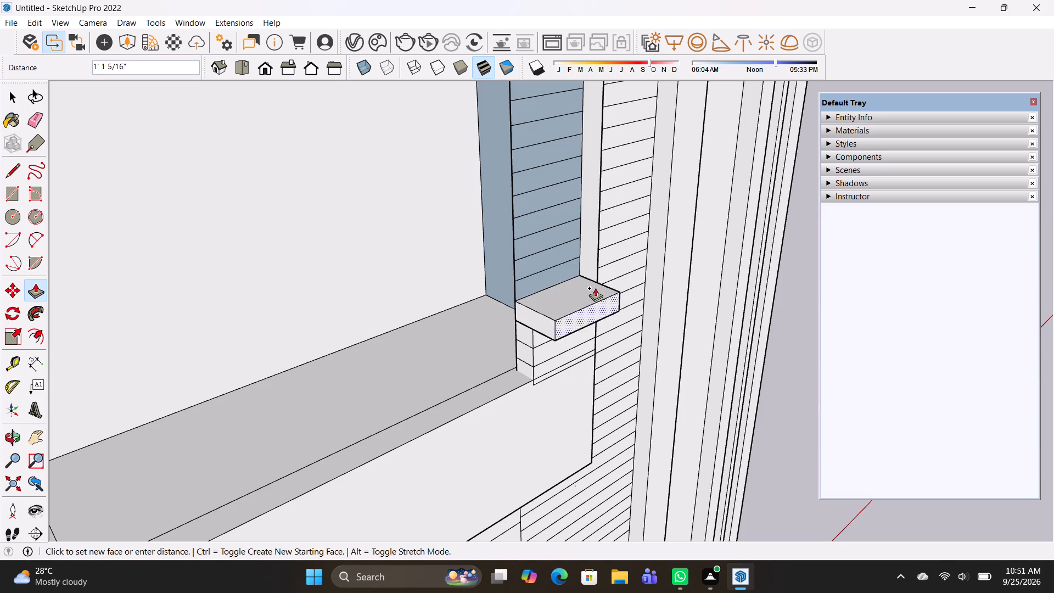
click(599, 277)
click(563, 273)
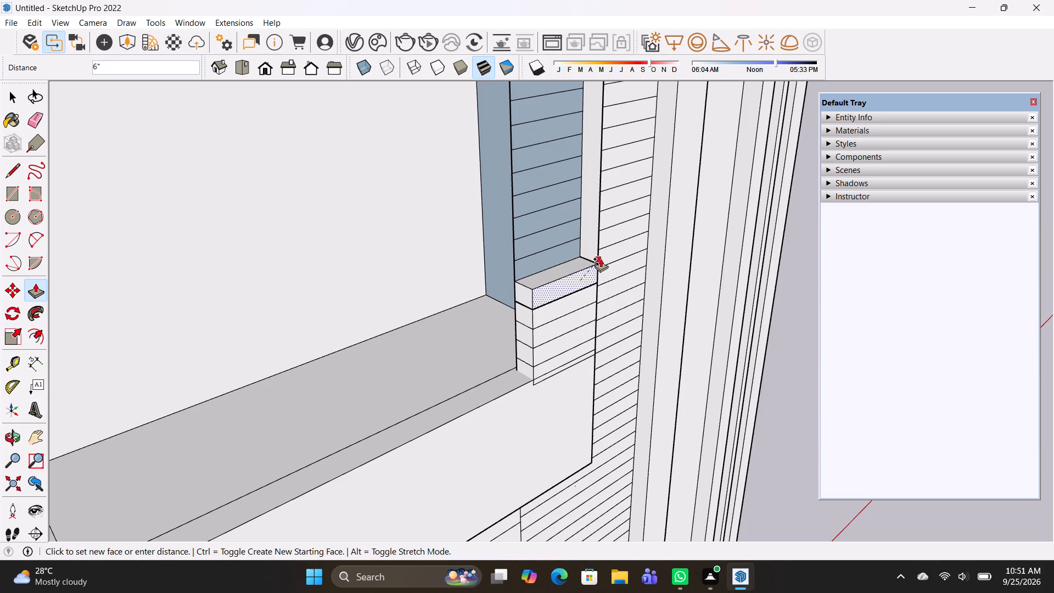
click(601, 259)
click(559, 248)
click(596, 237)
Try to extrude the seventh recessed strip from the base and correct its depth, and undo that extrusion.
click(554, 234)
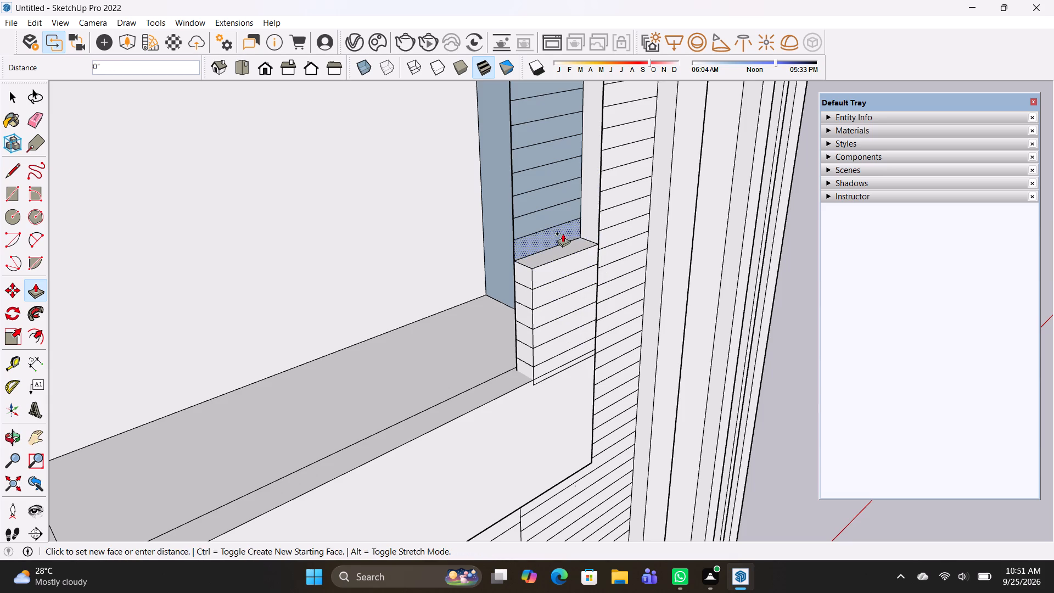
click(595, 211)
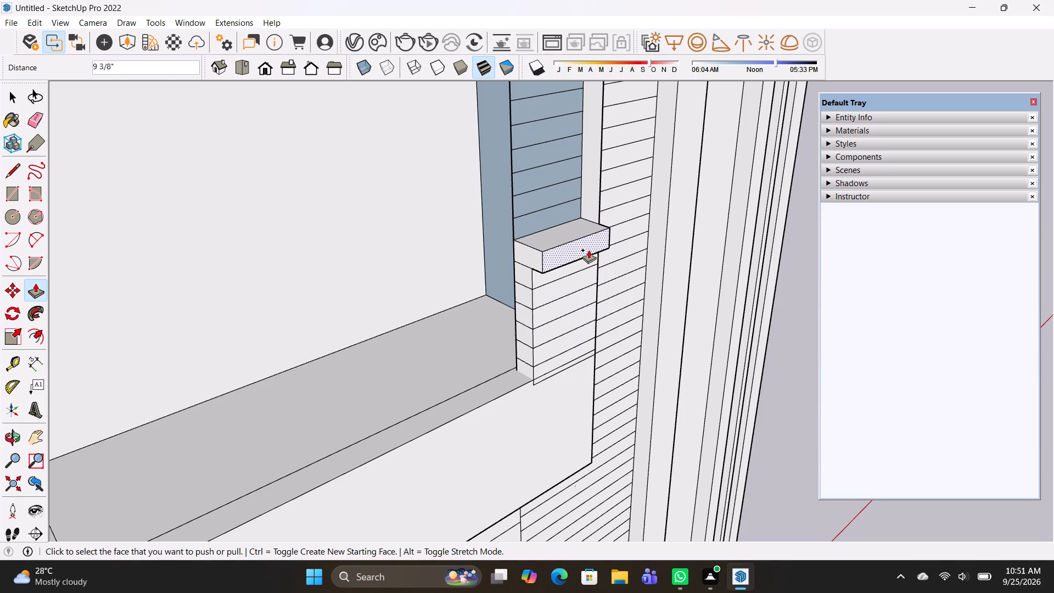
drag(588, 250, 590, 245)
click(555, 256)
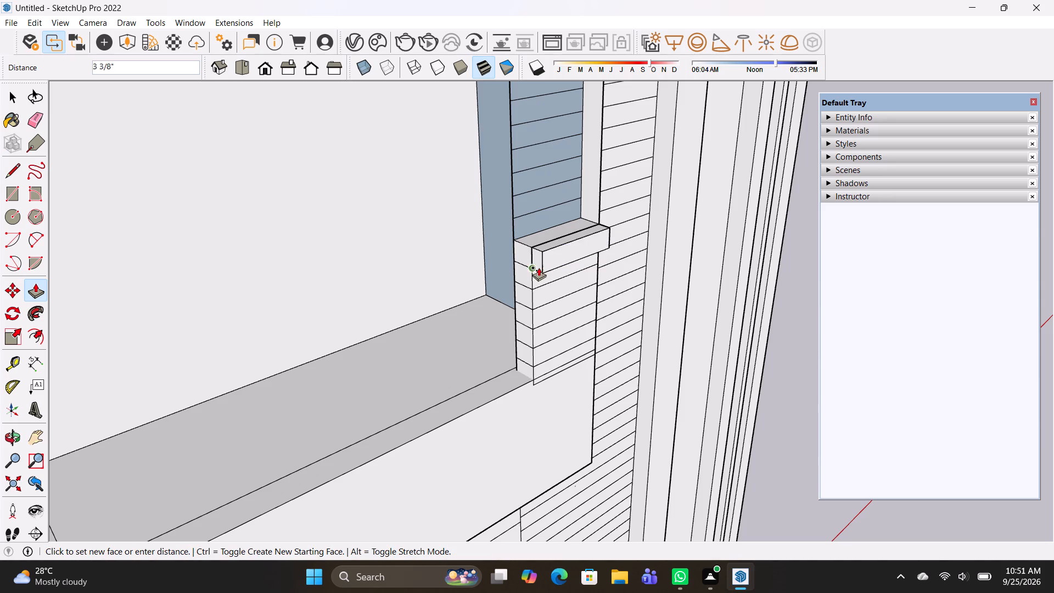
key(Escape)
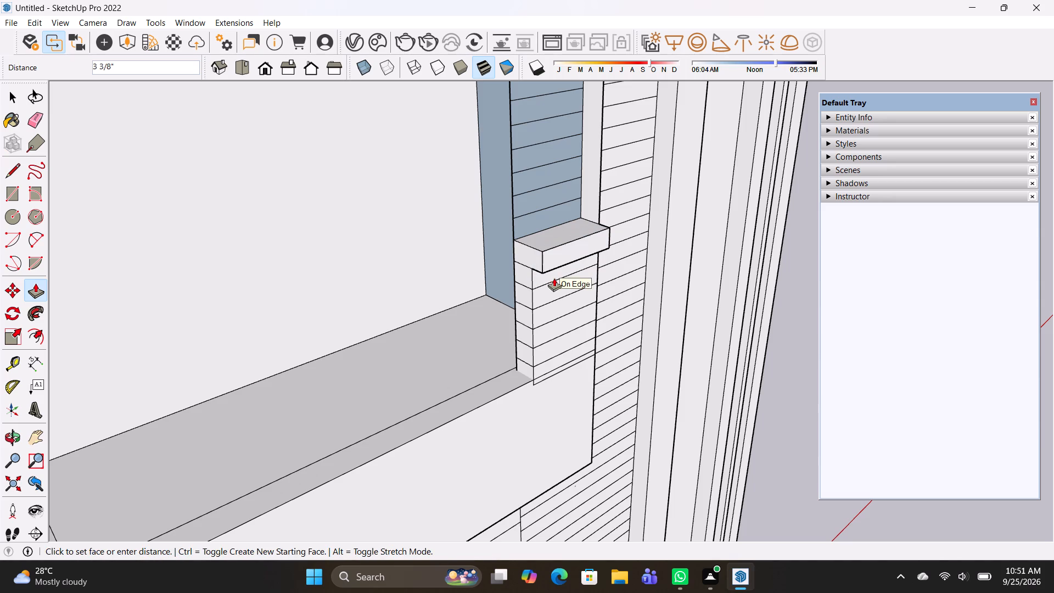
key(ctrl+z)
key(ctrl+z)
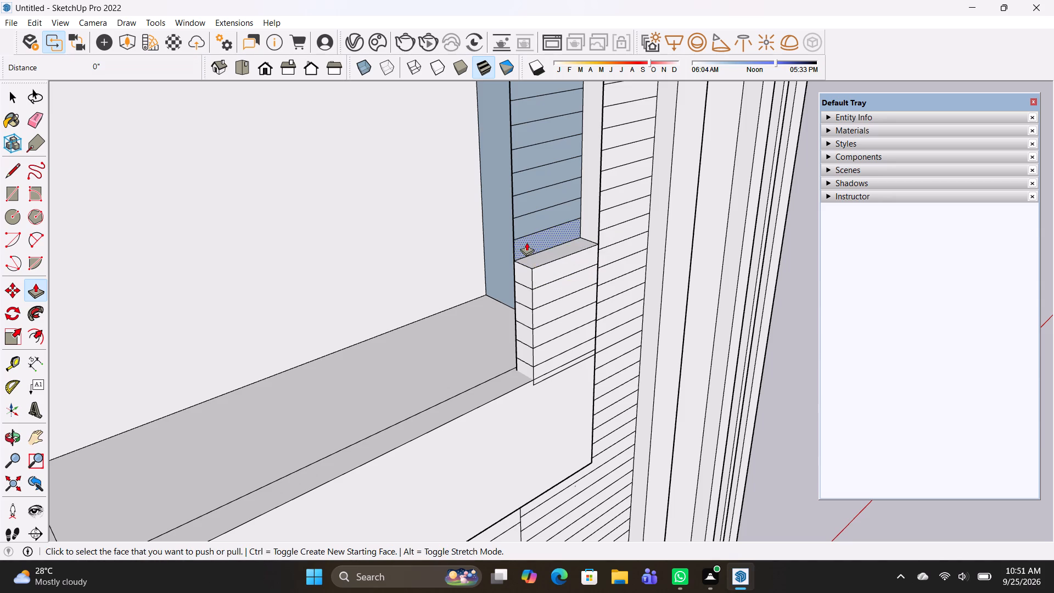
Extrude the next five recessed strips going up the opening by 6", flush with the strips already pulled out.
click(526, 242)
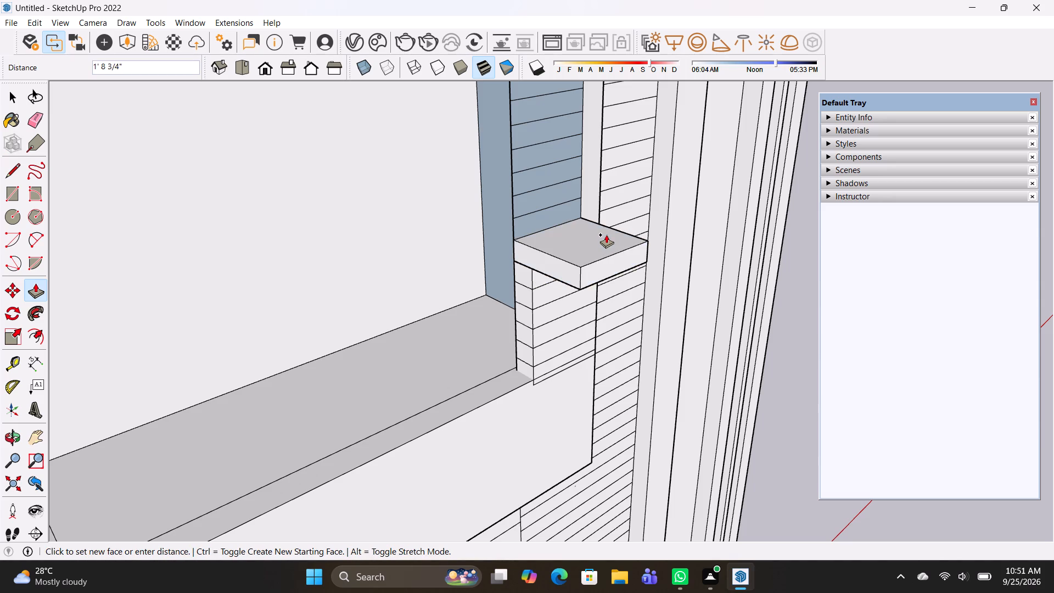
click(601, 214)
click(564, 217)
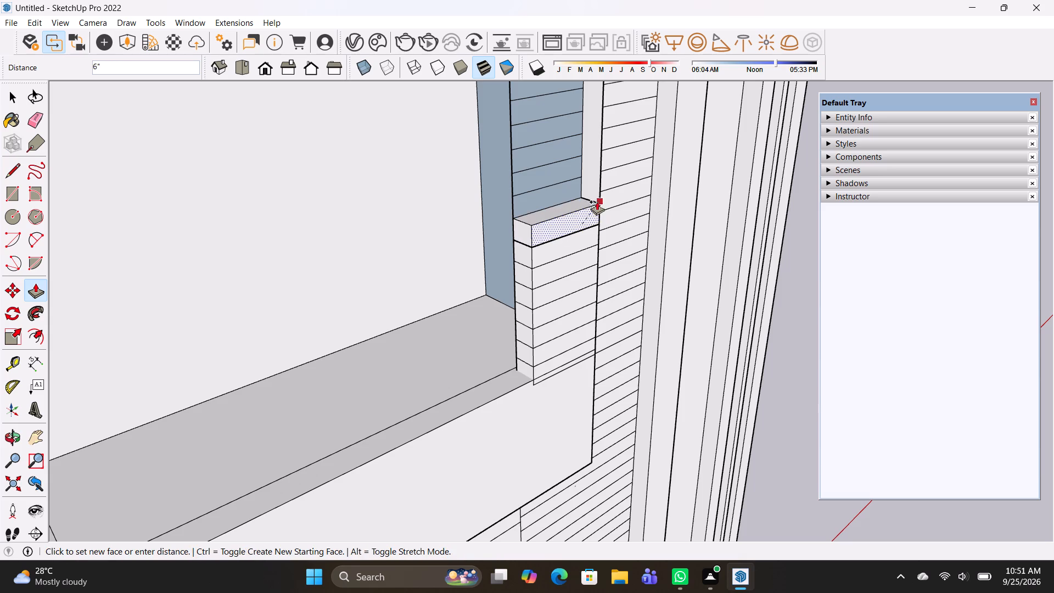
click(598, 198)
click(575, 192)
click(603, 179)
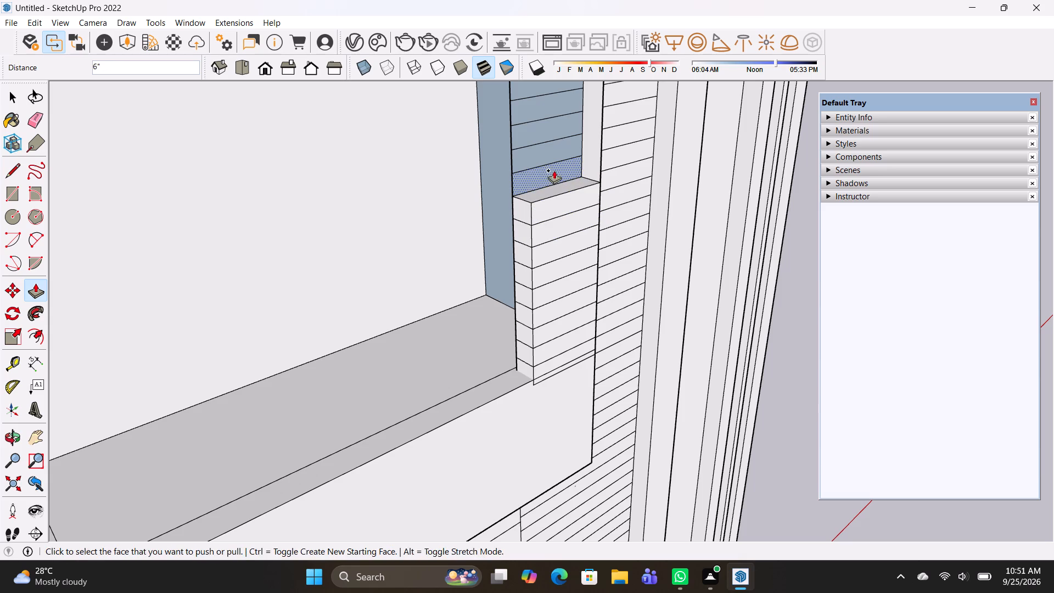
click(553, 170)
click(601, 145)
click(571, 153)
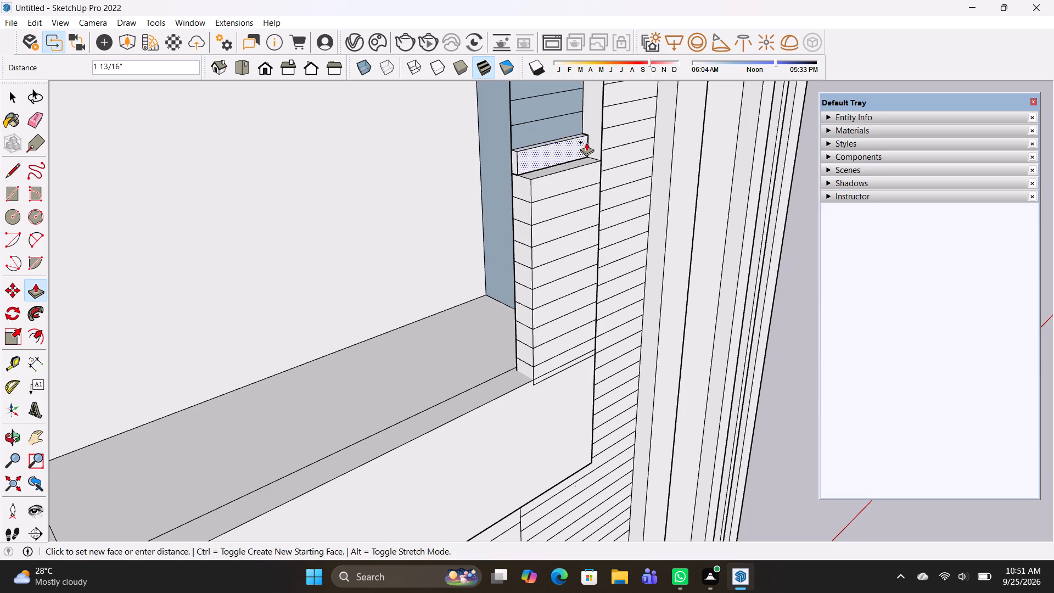
click(601, 128)
Extrude the top two recessed strips directly beneath the upper band by 6" to the flush front face.
scroll(580, 180, down, 7)
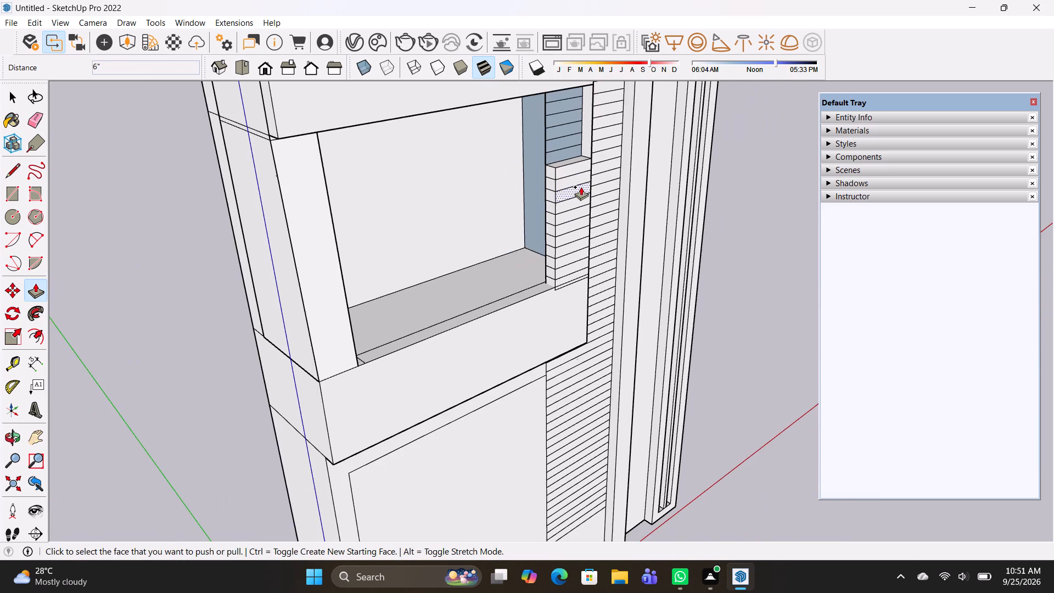
middle_drag(581, 187, 574, 400)
middle_drag(571, 381, 437, 293)
scroll(585, 345, up, 1)
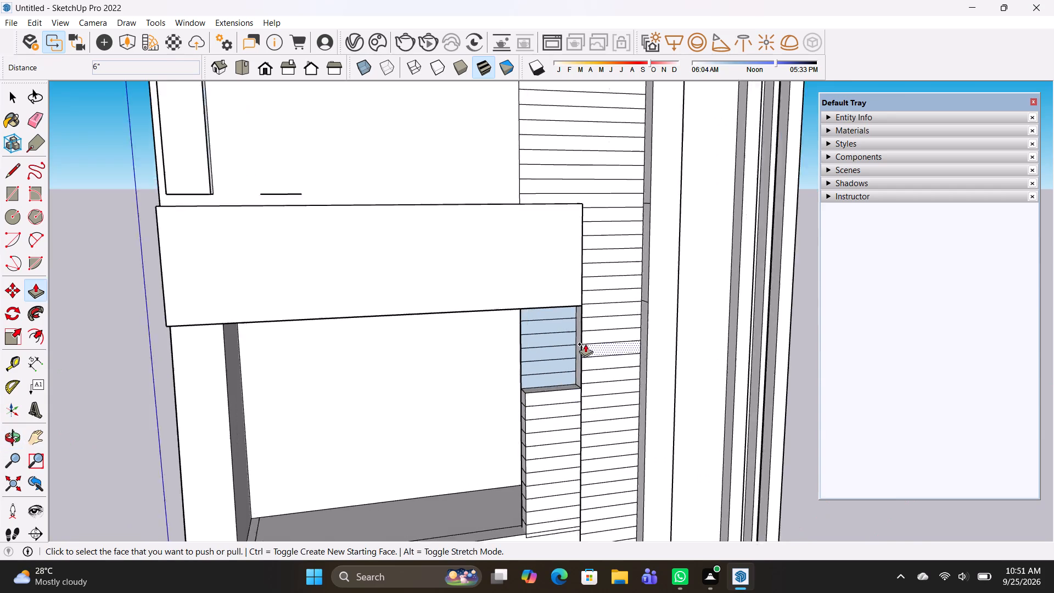
scroll(585, 344, up, 6)
click(554, 295)
click(582, 279)
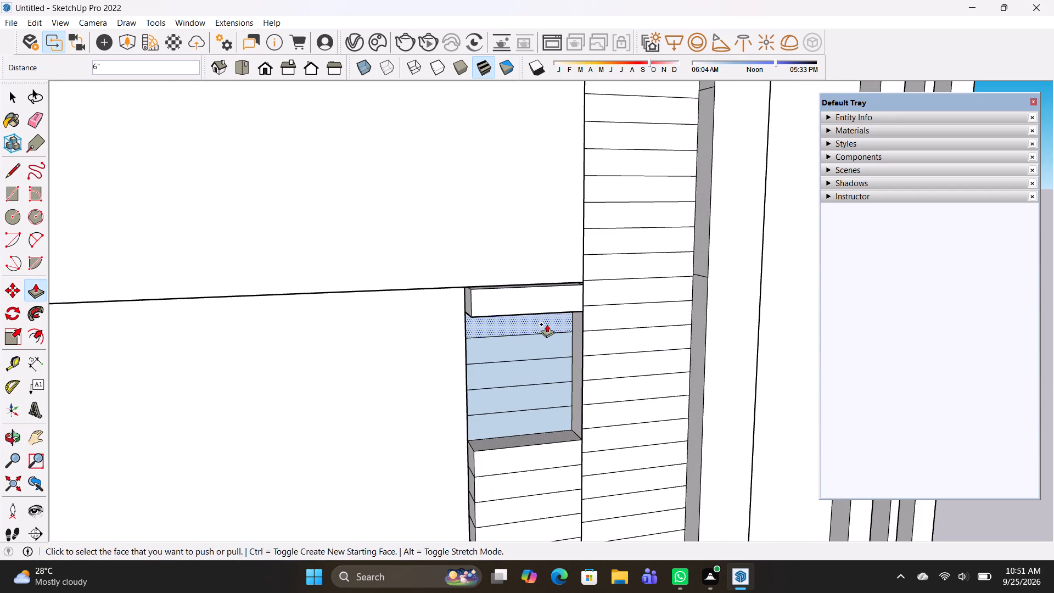
click(545, 323)
click(581, 310)
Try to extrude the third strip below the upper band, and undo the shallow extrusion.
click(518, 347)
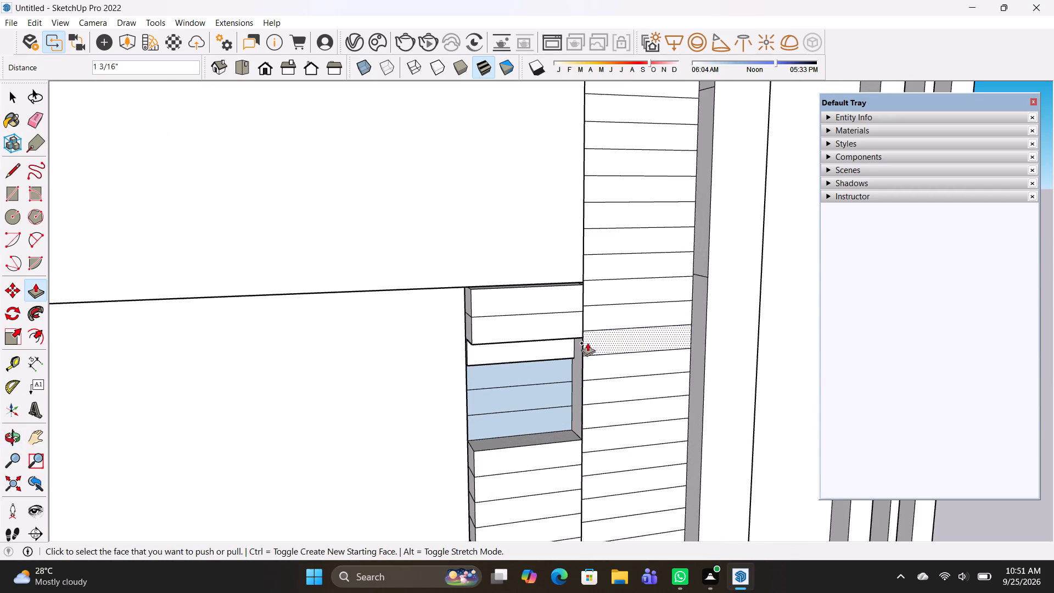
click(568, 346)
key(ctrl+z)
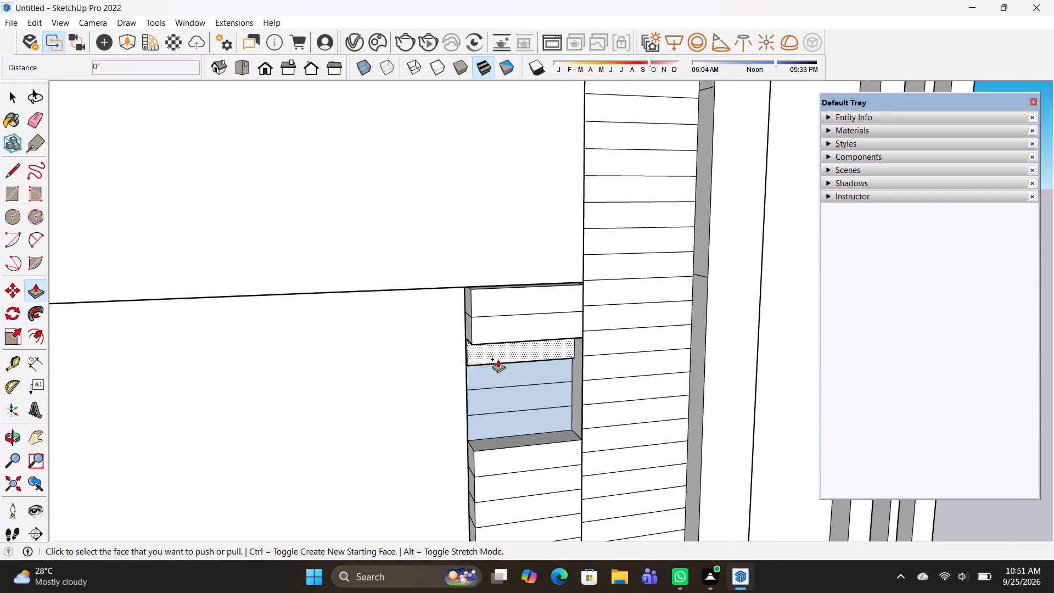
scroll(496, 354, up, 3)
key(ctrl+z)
Extrude the four remaining recessed strips in the gap by 6" so the whole column is flush.
click(496, 350)
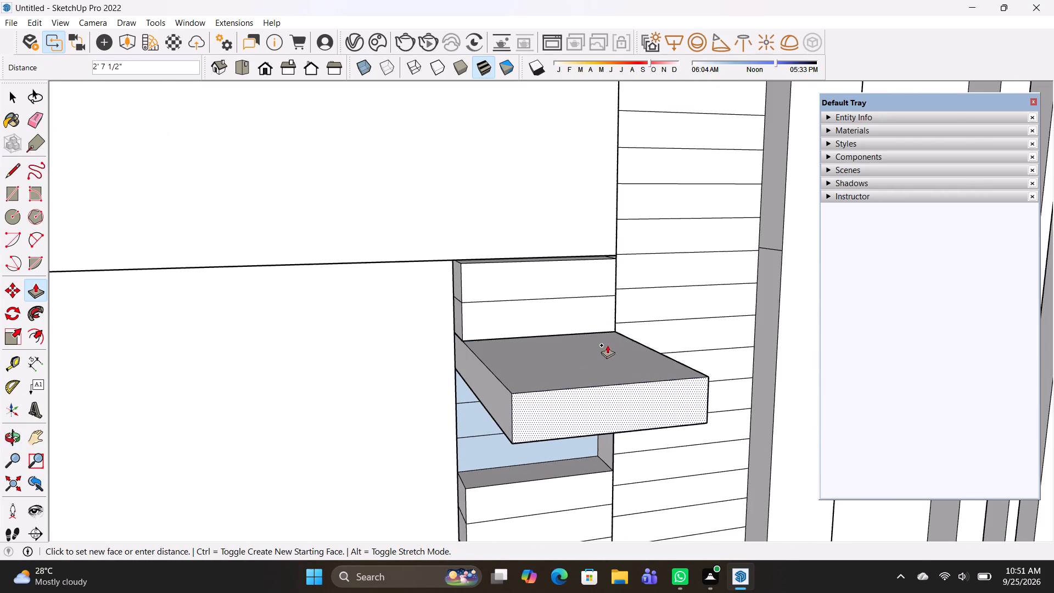
click(614, 325)
click(562, 384)
click(612, 366)
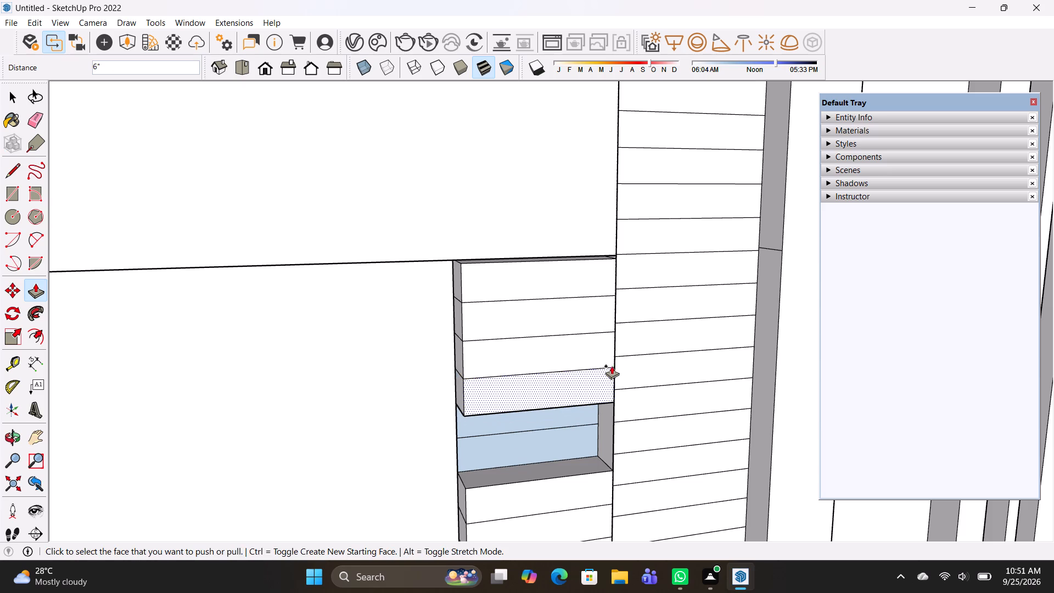
click(570, 413)
click(612, 398)
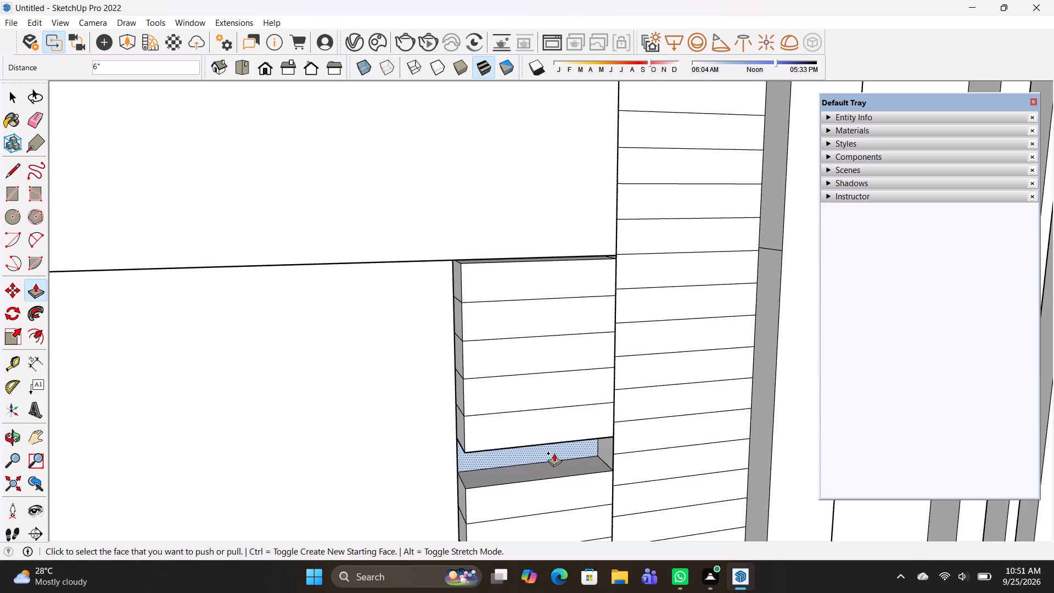
click(553, 453)
click(609, 438)
Erase the short horizontal edges crossing the inner side face of the extruded strip column, from the upper band down to the ledge.
scroll(555, 440, down, 3)
middle_drag(550, 446, 677, 469)
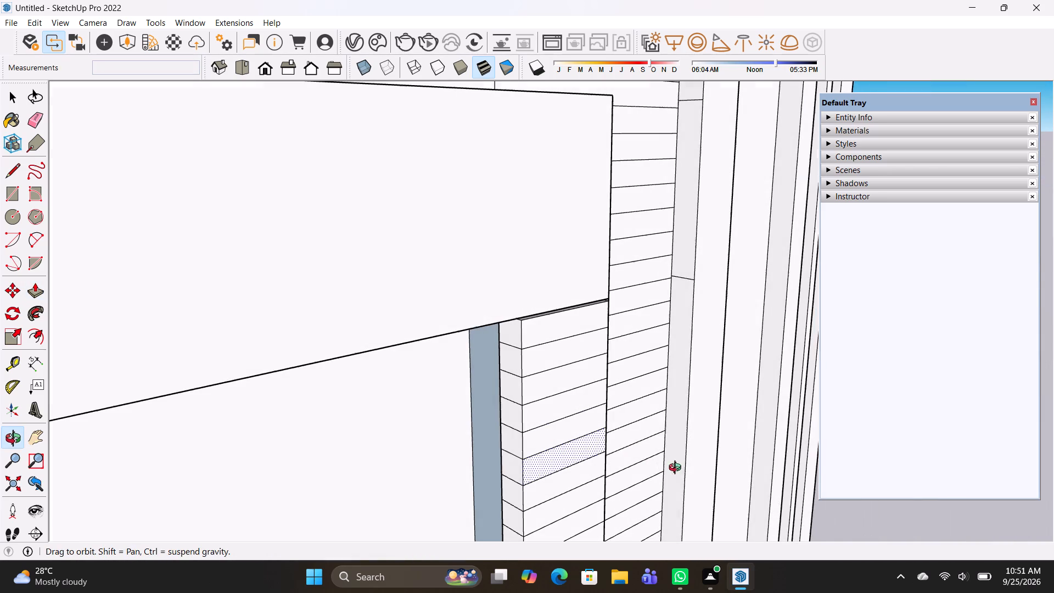
middle_drag(677, 469, 676, 469)
key(e)
drag(516, 338, 508, 409)
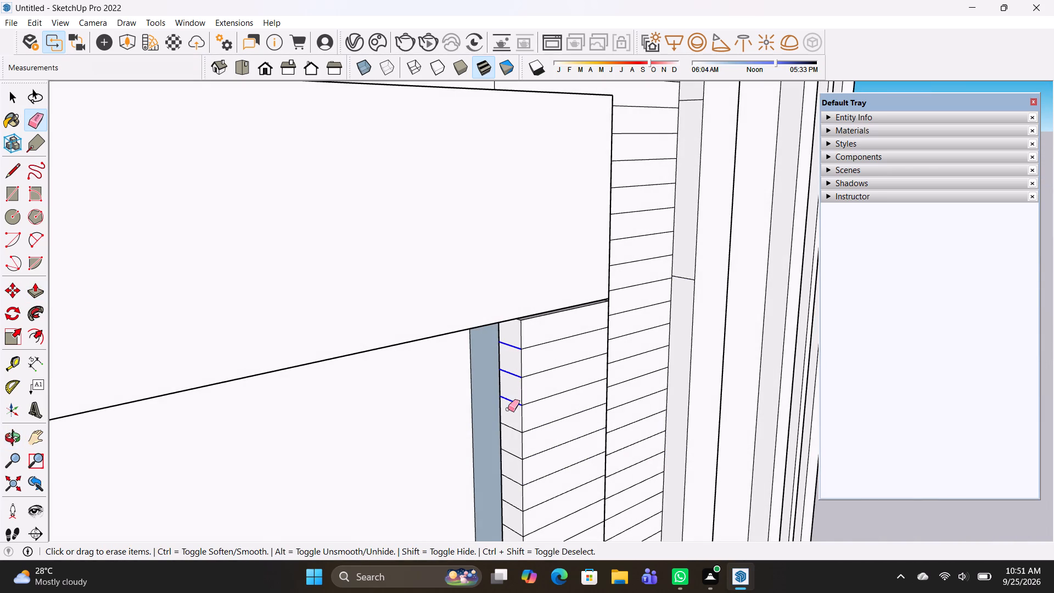
drag(508, 409, 517, 524)
scroll(516, 480, down, 3)
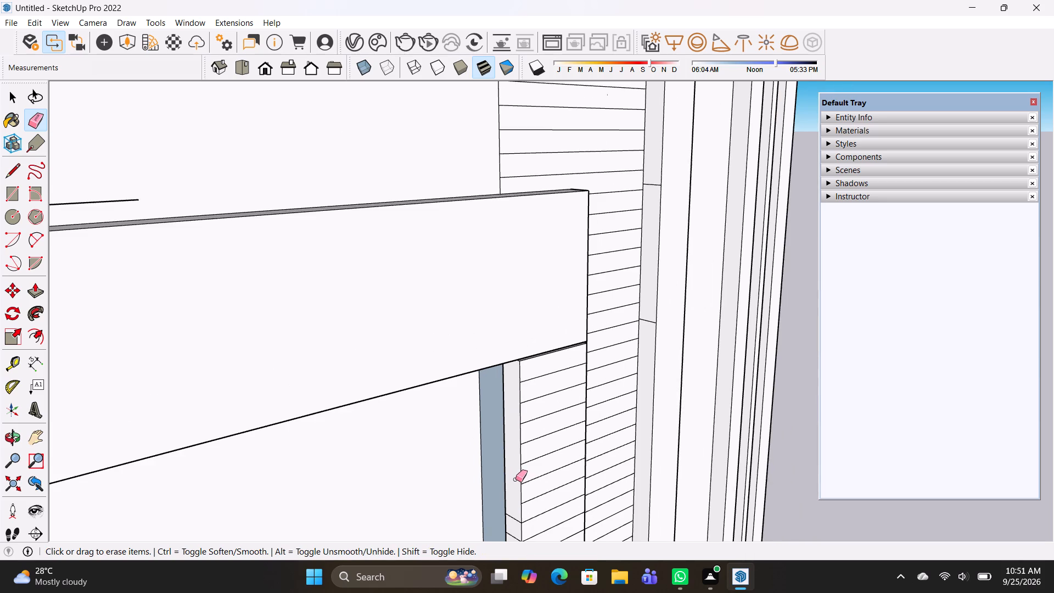
shift+middle_drag(515, 478, 543, 317)
scroll(545, 340, up, 3)
drag(541, 357, 541, 505)
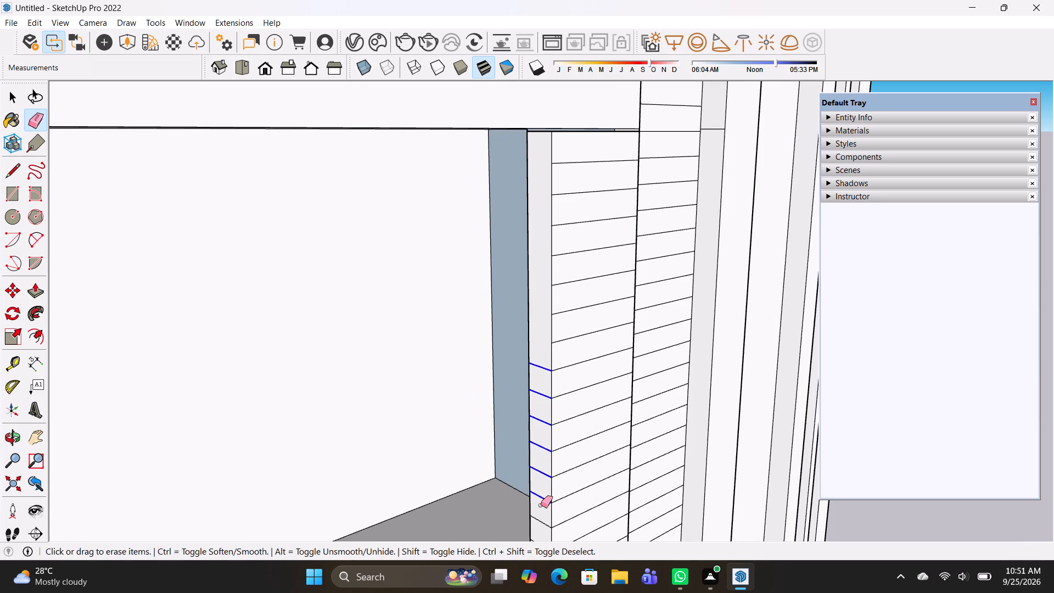
drag(541, 505, 540, 508)
shift+middle_drag(541, 484, 576, 335)
drag(580, 373, 574, 430)
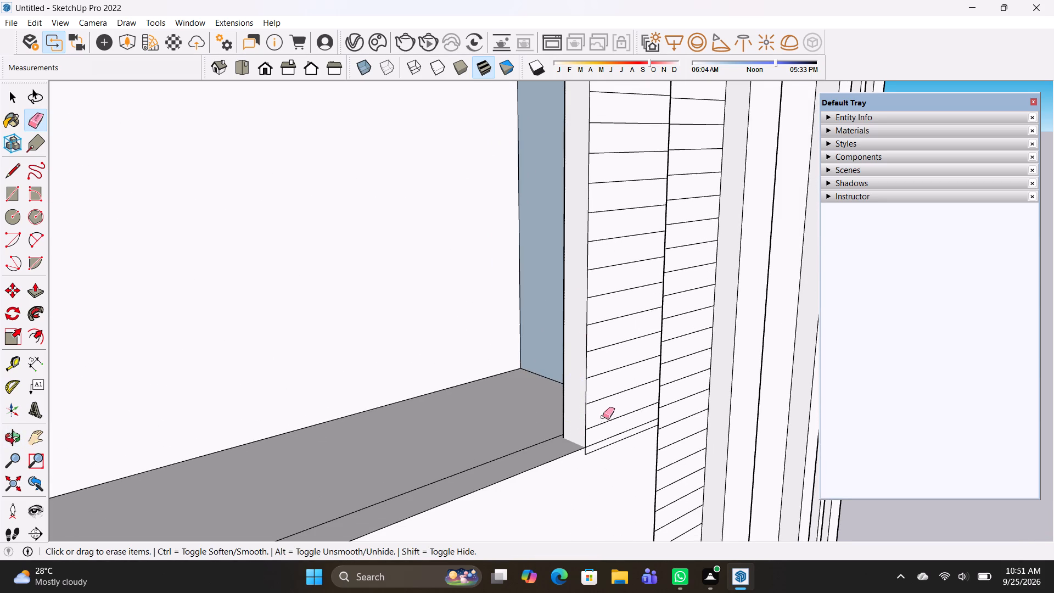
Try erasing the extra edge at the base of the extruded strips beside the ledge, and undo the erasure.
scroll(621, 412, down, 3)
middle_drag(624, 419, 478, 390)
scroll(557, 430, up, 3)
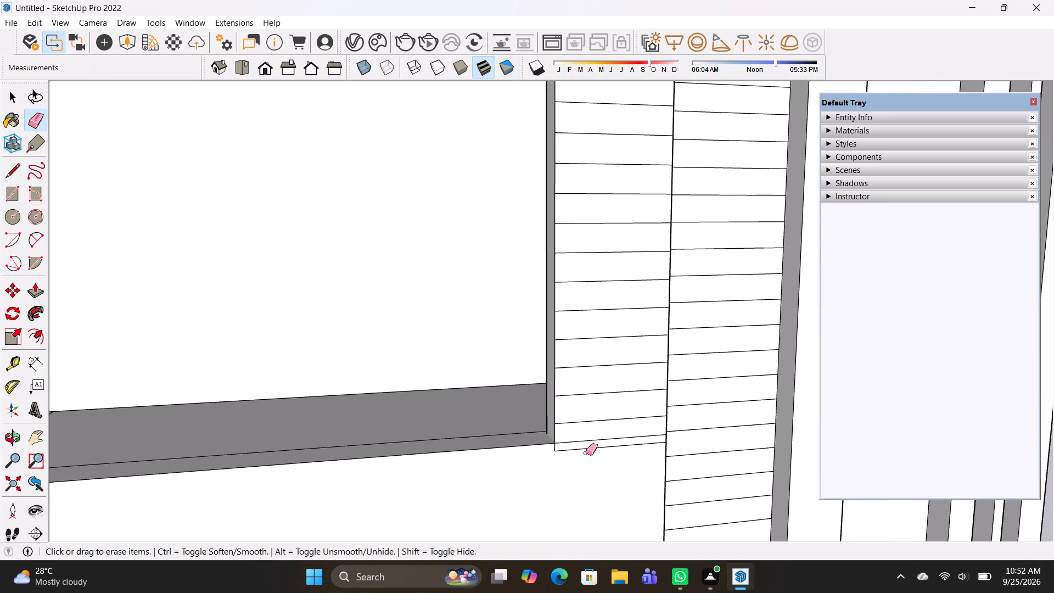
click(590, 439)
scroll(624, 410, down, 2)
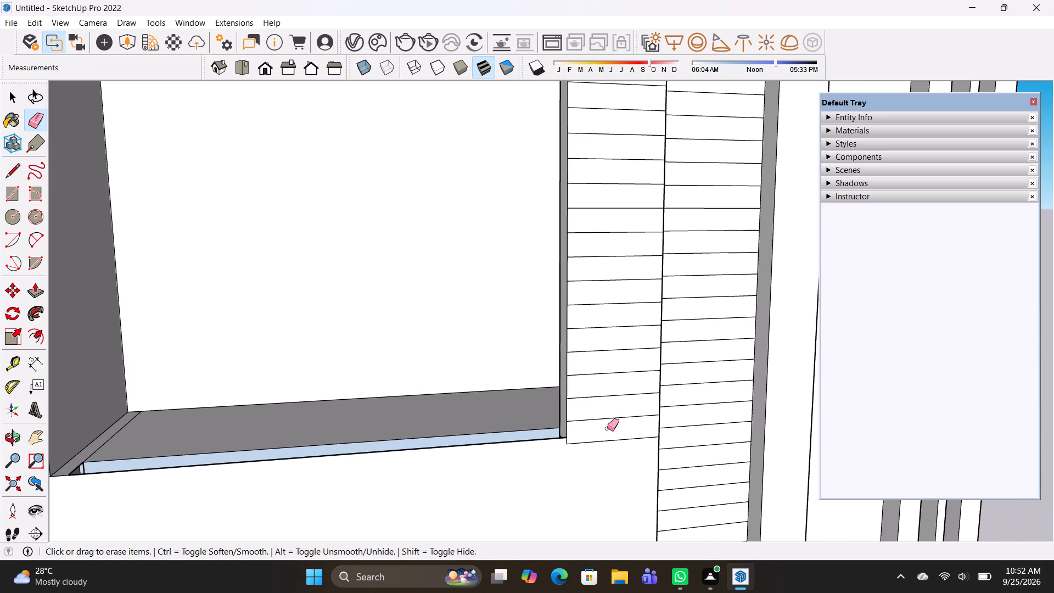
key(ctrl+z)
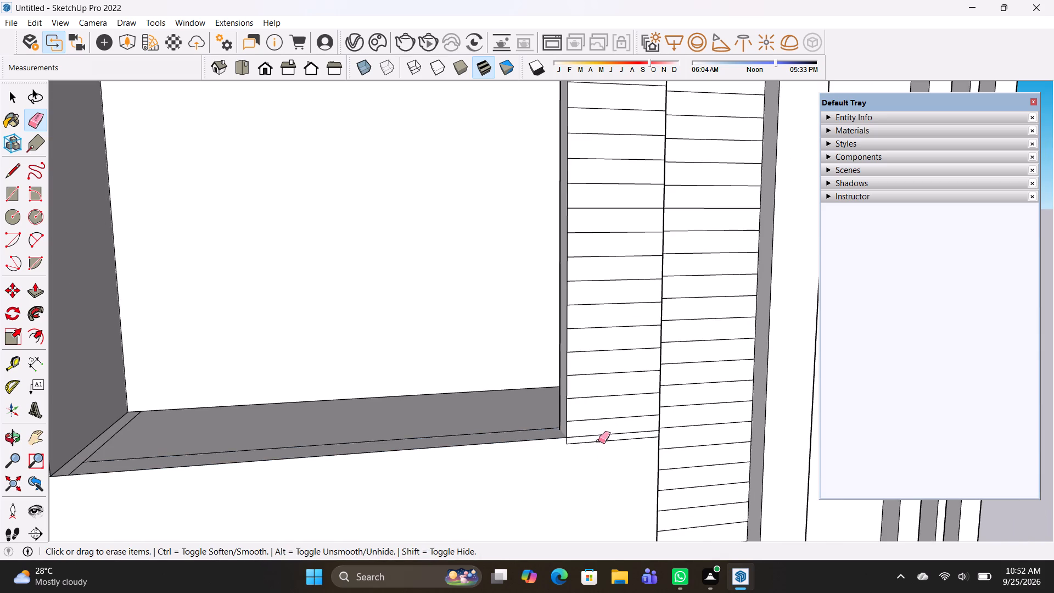
Erase the leftover horizontal edge and the short vertical stub at the base of the strip column beside the ledge.
click(598, 441)
click(567, 443)
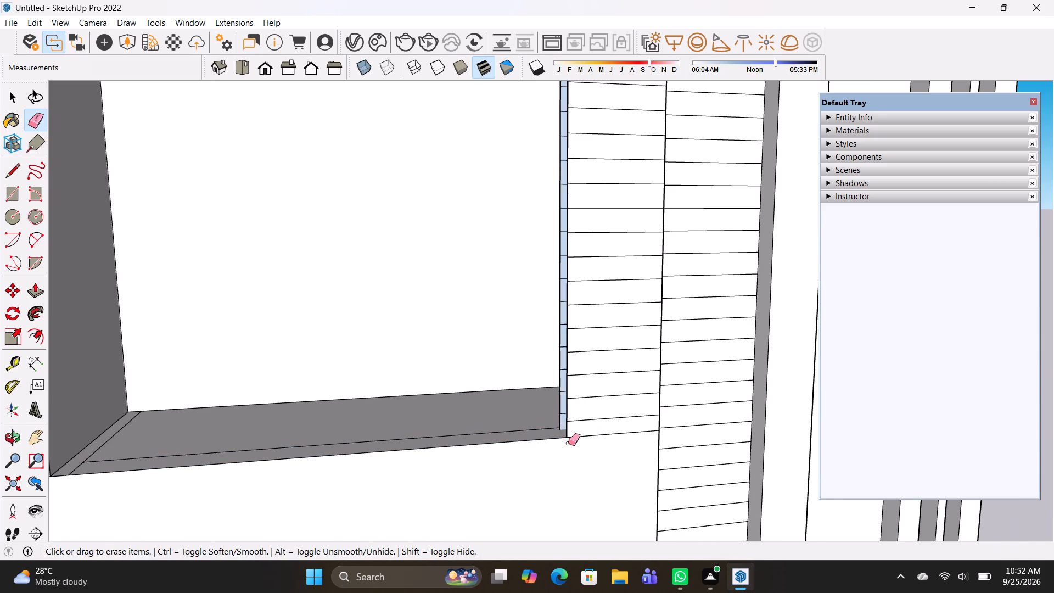
key(ctrl+z)
ctrl+scroll(568, 443, up, 6)
click(567, 442)
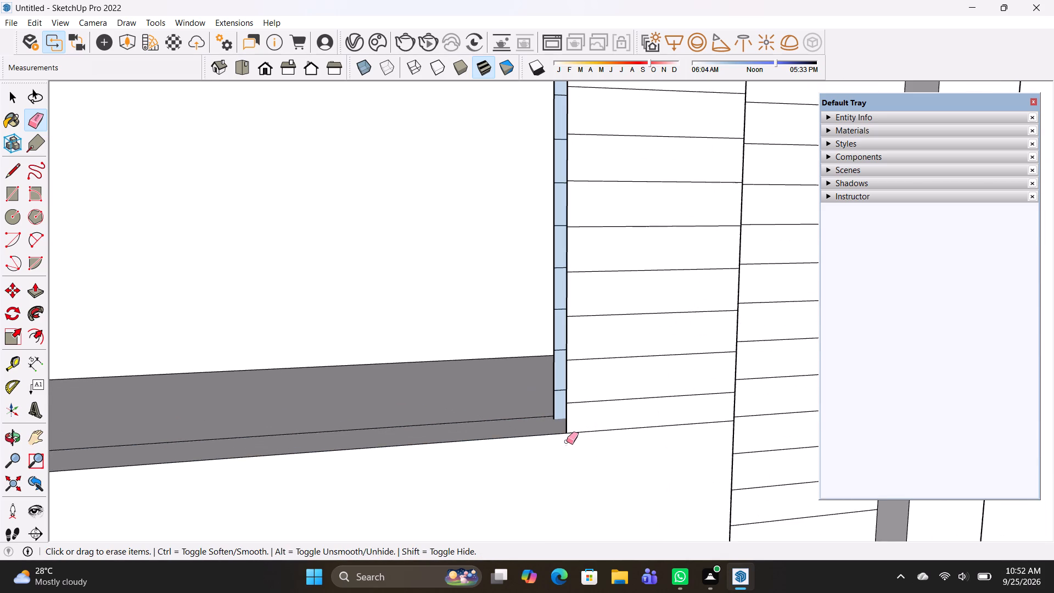
key(ctrl+z)
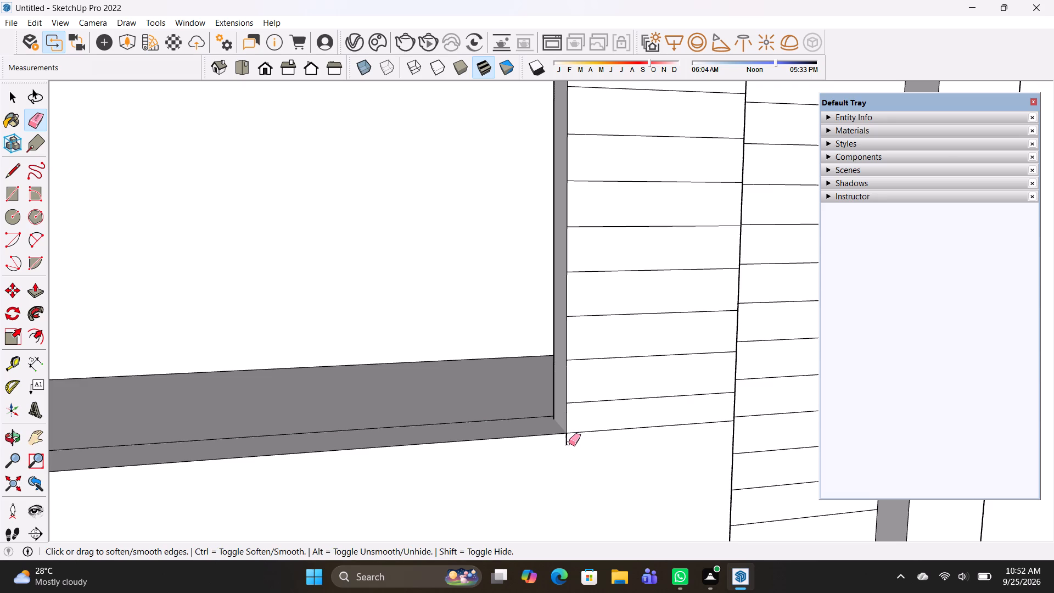
click(566, 443)
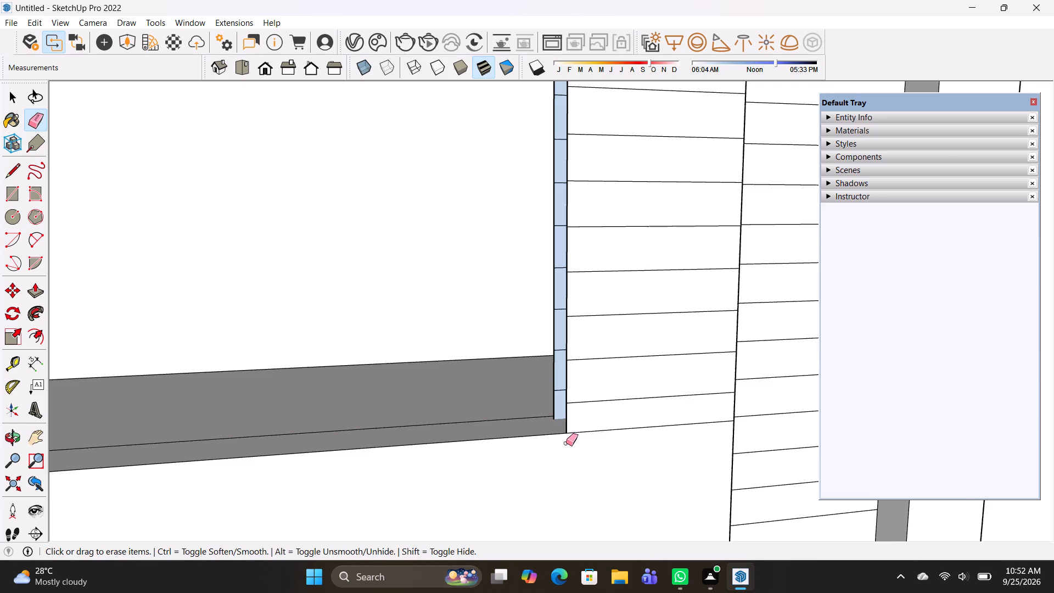
Redraw the inner side face of the strip column as a rectangle from the upper band down to the ledge.
key(r)
middle_drag(584, 471, 859, 496)
scroll(533, 432, down, 4)
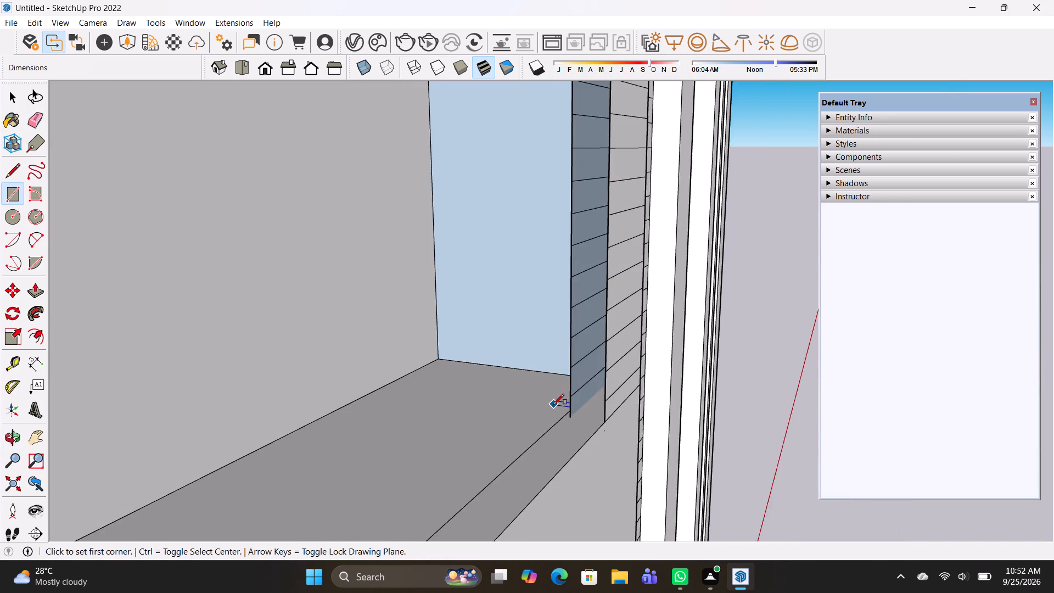
scroll(553, 405, down, 14)
scroll(563, 304, up, 6)
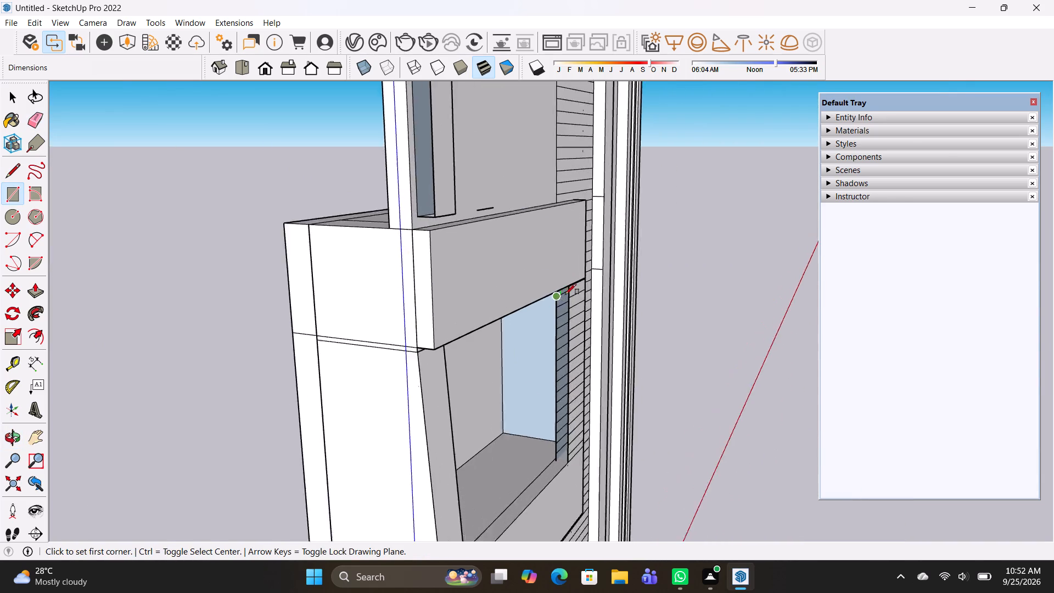
scroll(565, 294, up, 5)
middle_drag(579, 325, 611, 246)
scroll(549, 245, up, 2)
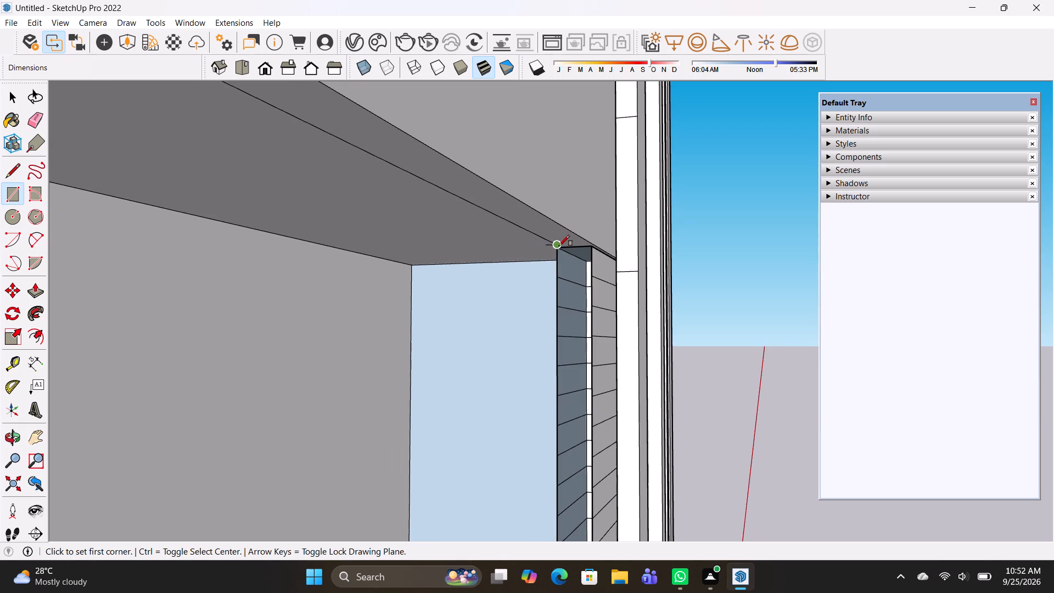
click(559, 247)
scroll(582, 467, down, 2)
shift+middle_drag(593, 477, 620, 285)
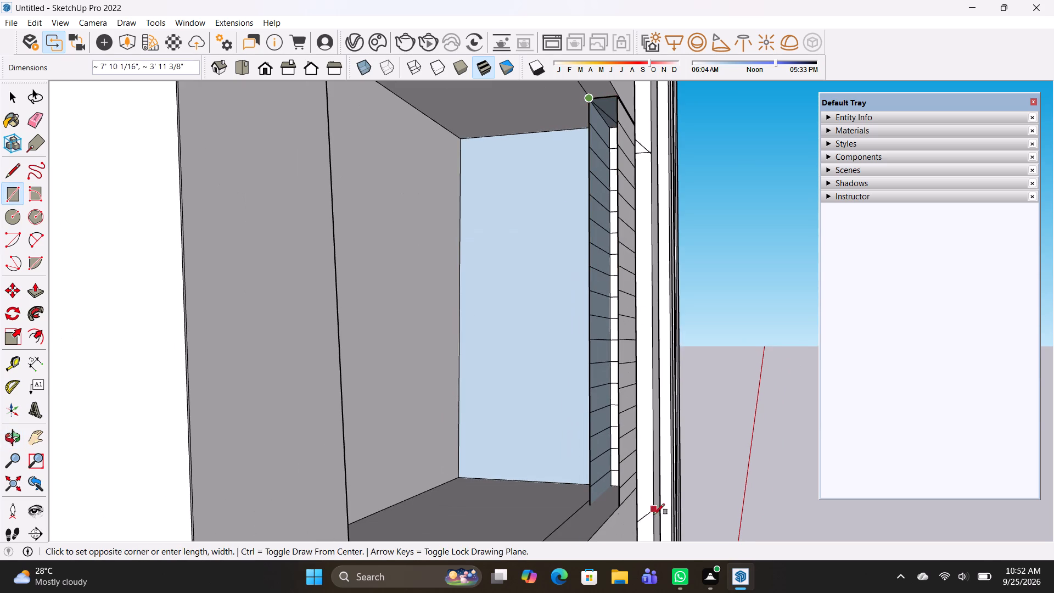
click(620, 509)
Erase the two short edges crossing the tall border's inner side near the upper band, and the stray line above that band.
middle_drag(651, 504, 376, 501)
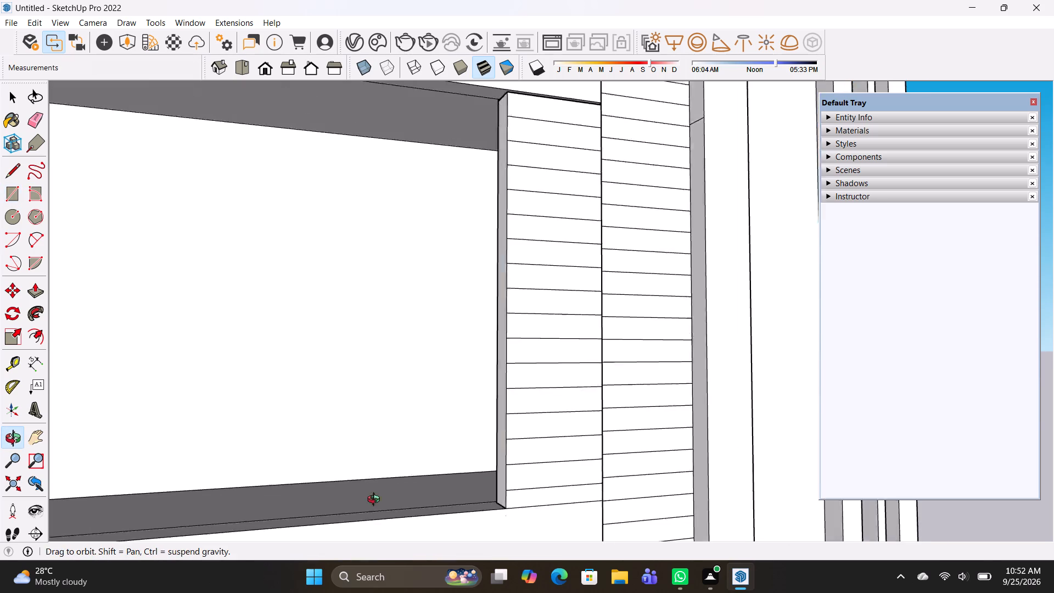
middle_drag(376, 501, 355, 499)
scroll(506, 411, down, 13)
shift+middle_drag(541, 391, 604, 450)
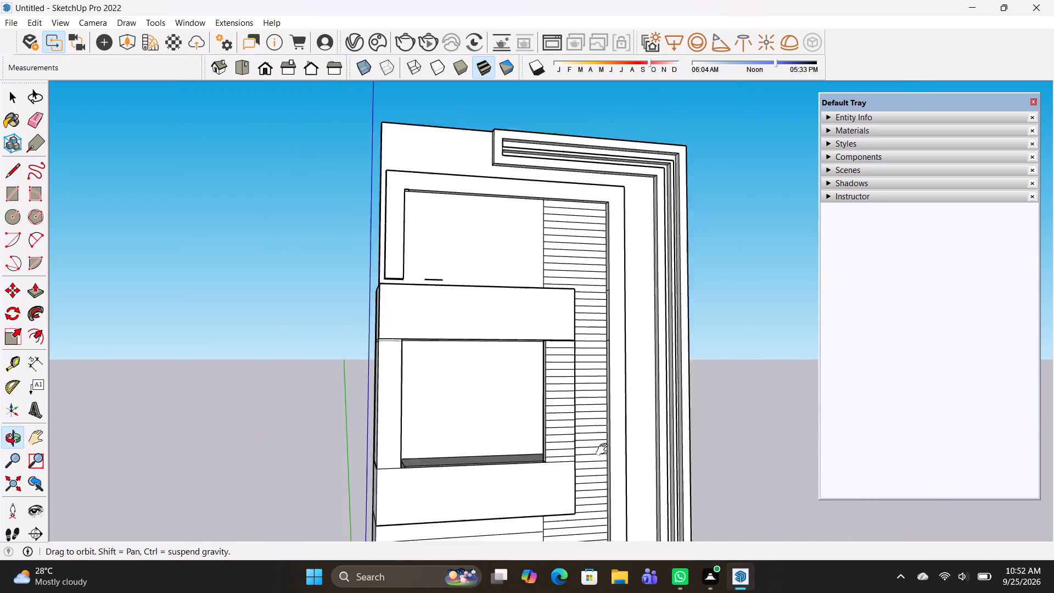
shift+middle_drag(604, 450, 666, 469)
scroll(688, 374, up, 1)
middle_drag(692, 374, 772, 384)
key(e)
scroll(709, 325, up, 6)
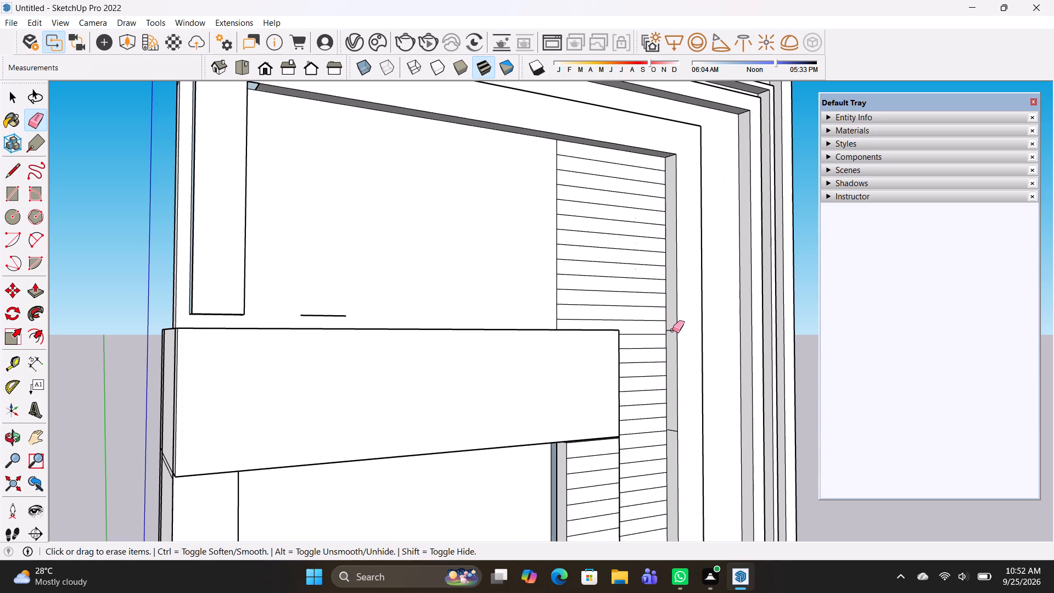
click(672, 330)
click(675, 430)
scroll(680, 377, down, 3)
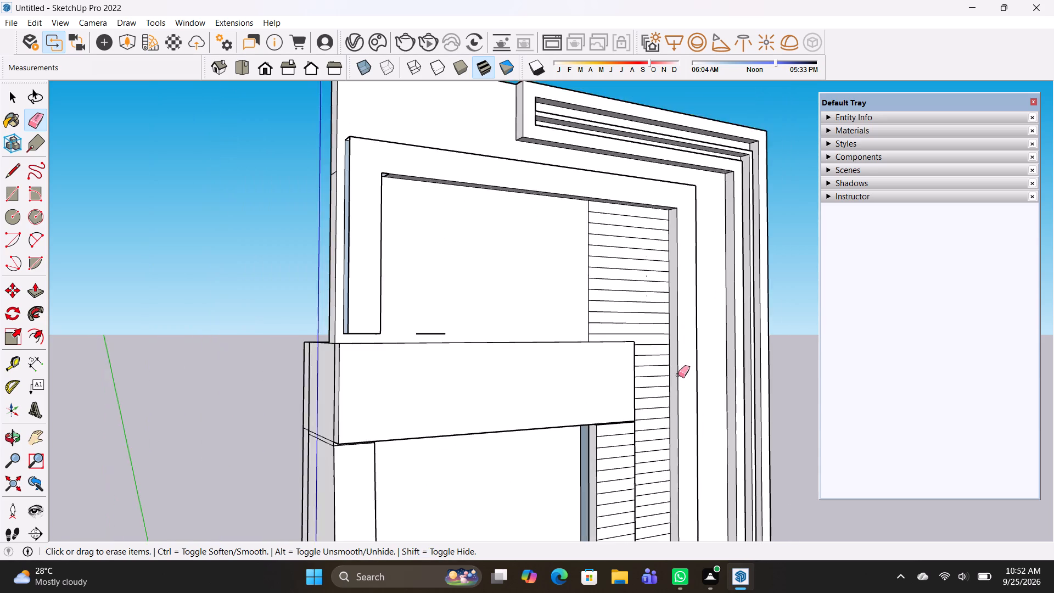
scroll(678, 375, down, 3)
drag(502, 349, 507, 328)
Close the open top of the inner border with a rectangle about 11' 10 5/8" by 6".
middle_drag(576, 367, 511, 549)
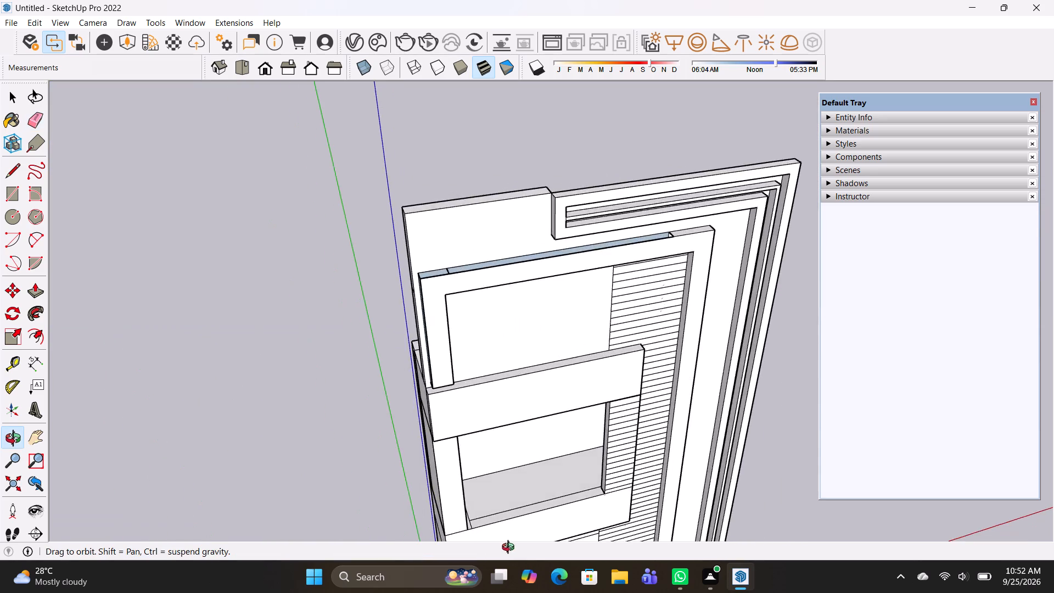
middle_drag(511, 549, 677, 495)
middle_drag(466, 369, 507, 414)
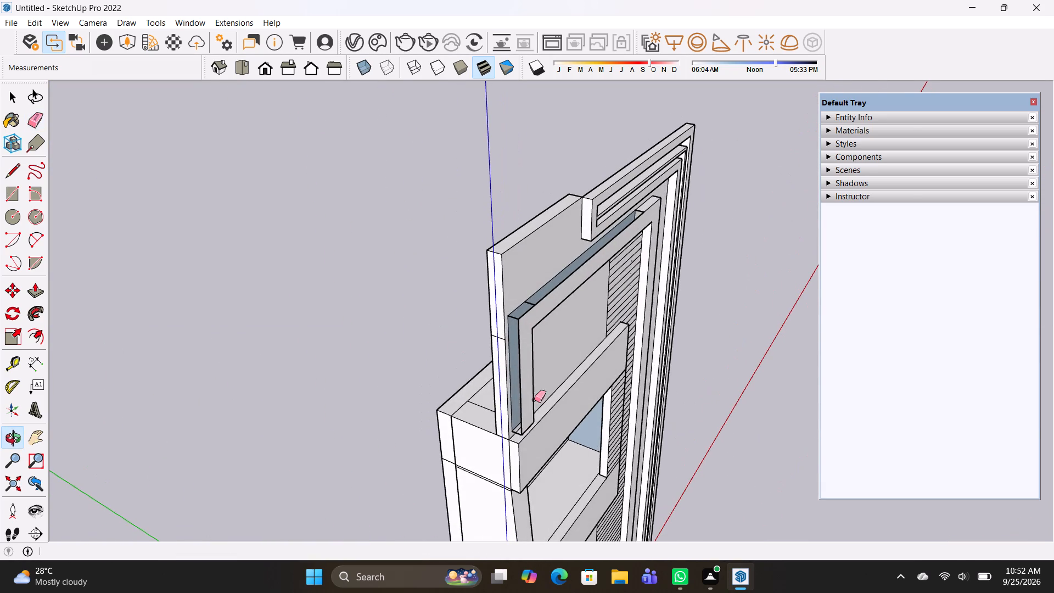
key(l)
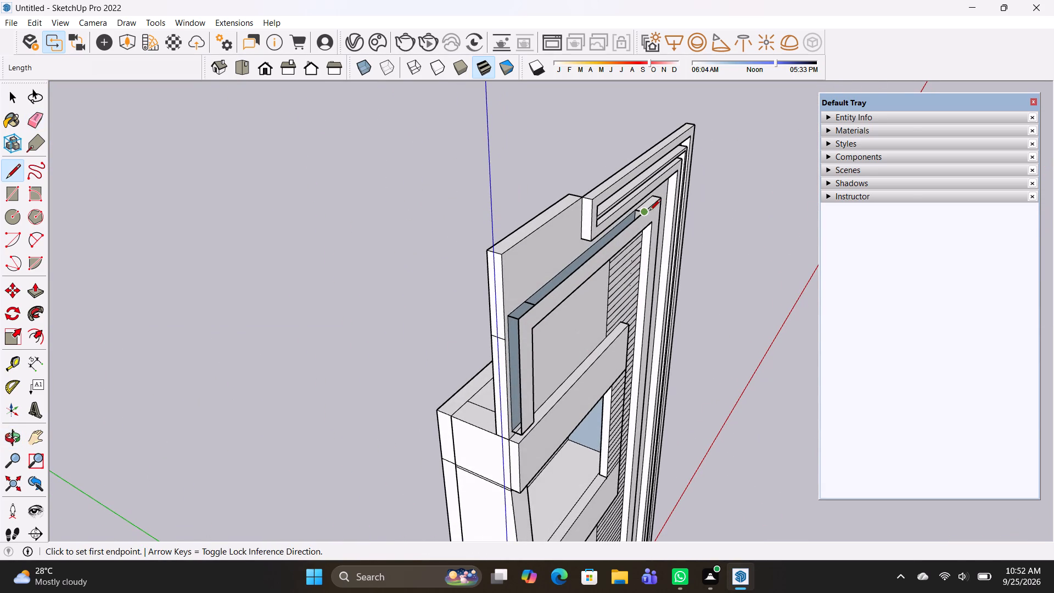
drag(649, 211, 644, 221)
key(r)
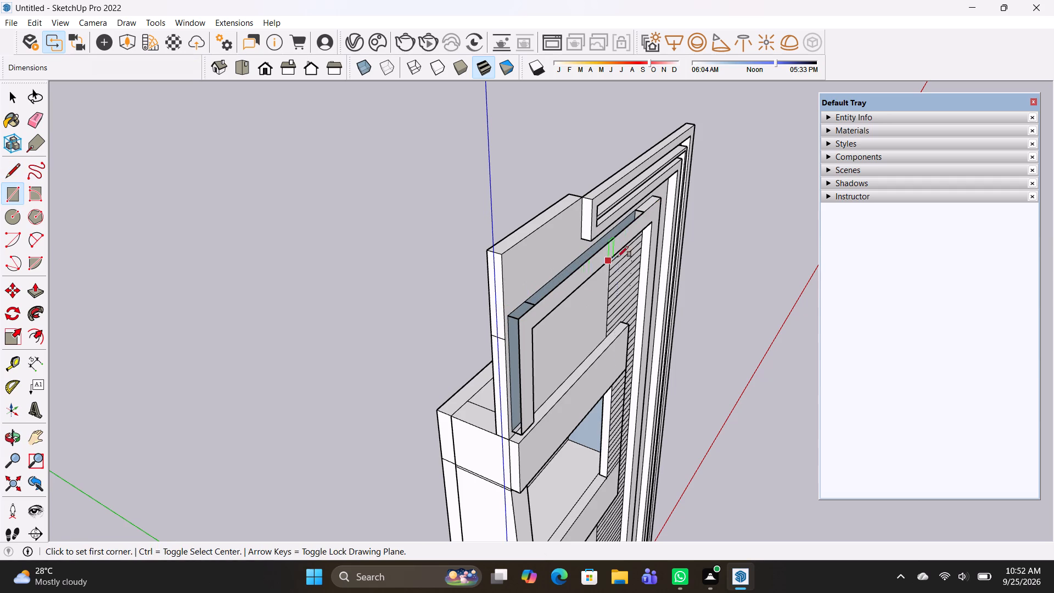
scroll(635, 210, up, 7)
click(640, 208)
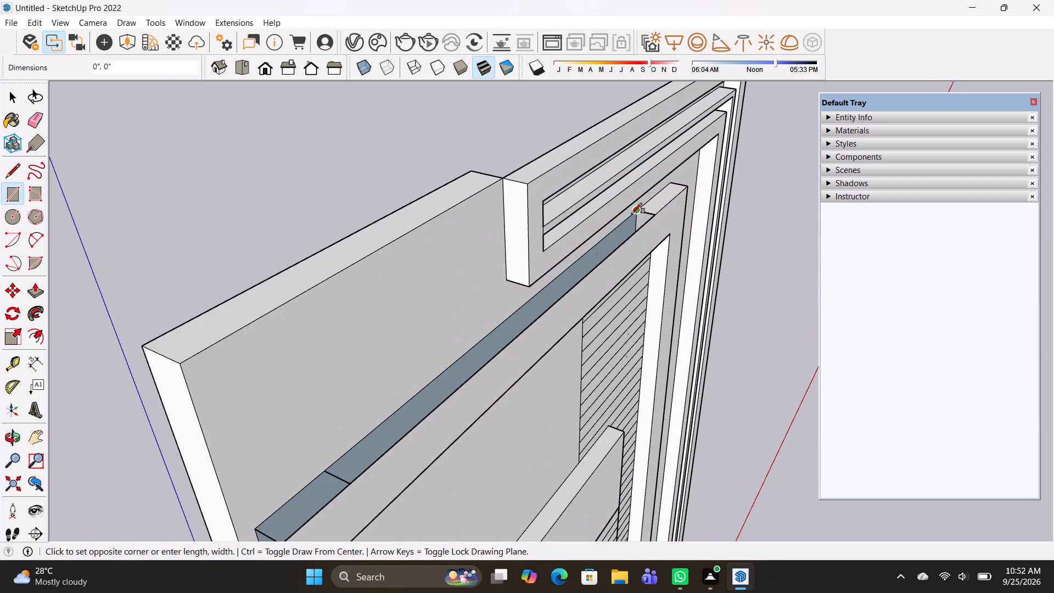
scroll(291, 525, down, 1)
shift+middle_drag(306, 467, 323, 427)
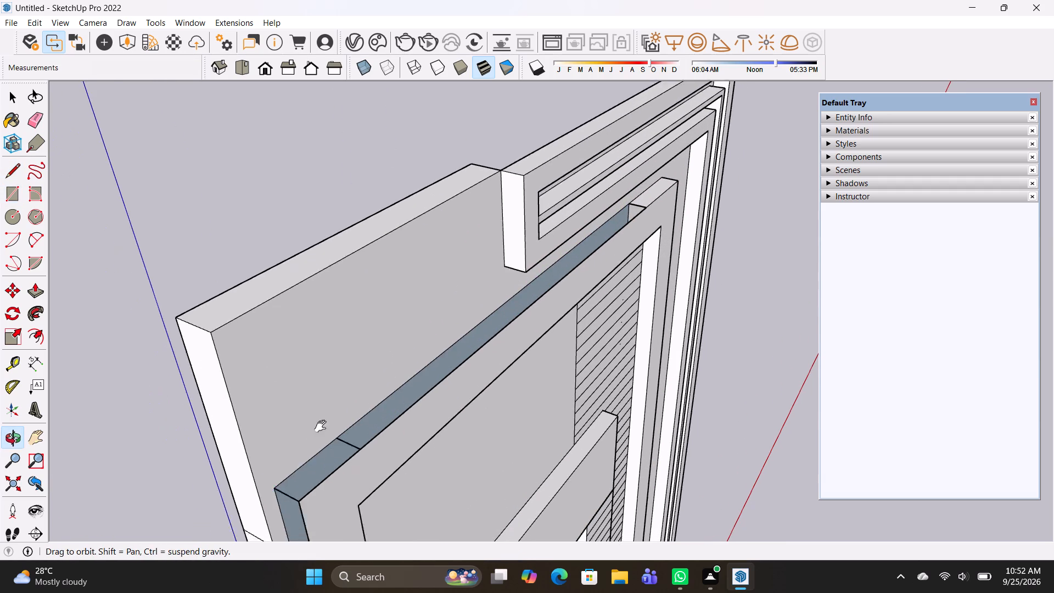
shift+middle_drag(323, 427, 350, 388)
click(325, 455)
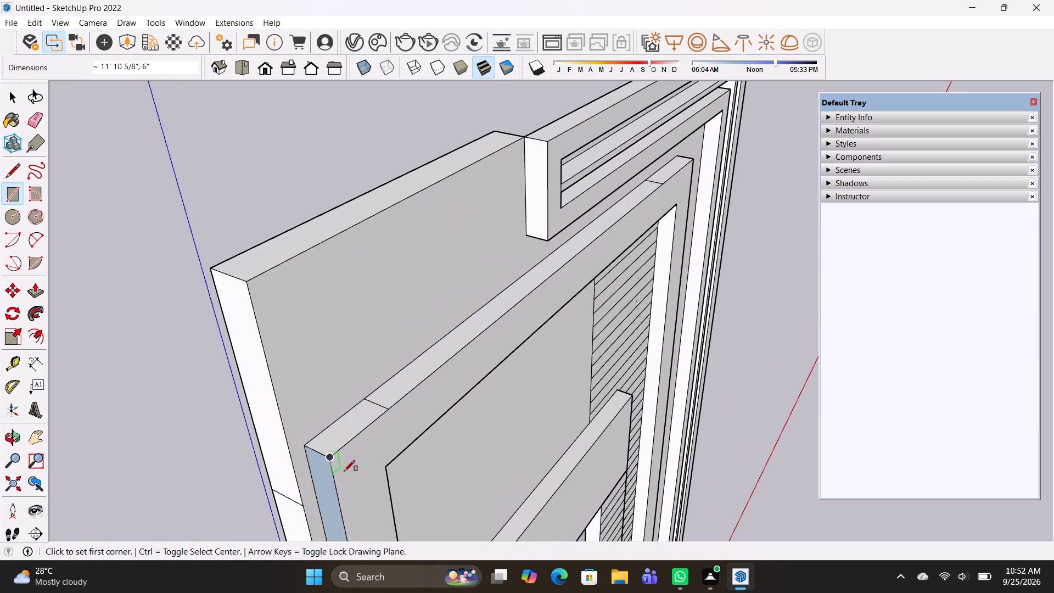
Erase the short edge crossing the inner border's top face near its outer corner.
scroll(344, 471, down, 5)
key(e)
drag(356, 429, 373, 419)
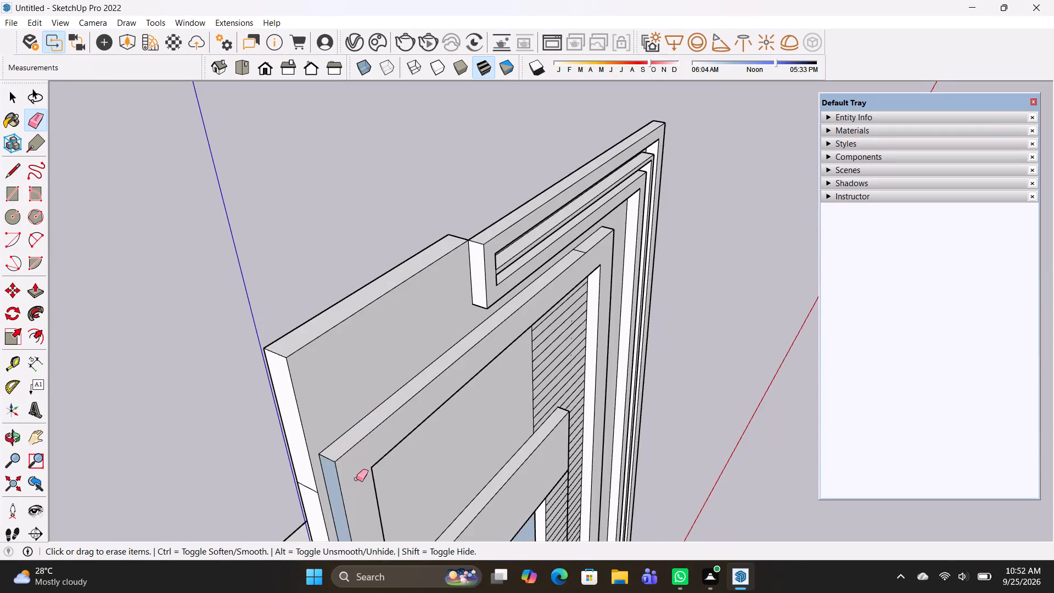
Push/Pull the outer side face of the inner border's short leg above the upper band by about 1 1/8".
scroll(356, 491, down, 5)
shift+middle_drag(355, 484, 379, 326)
scroll(373, 427, up, 6)
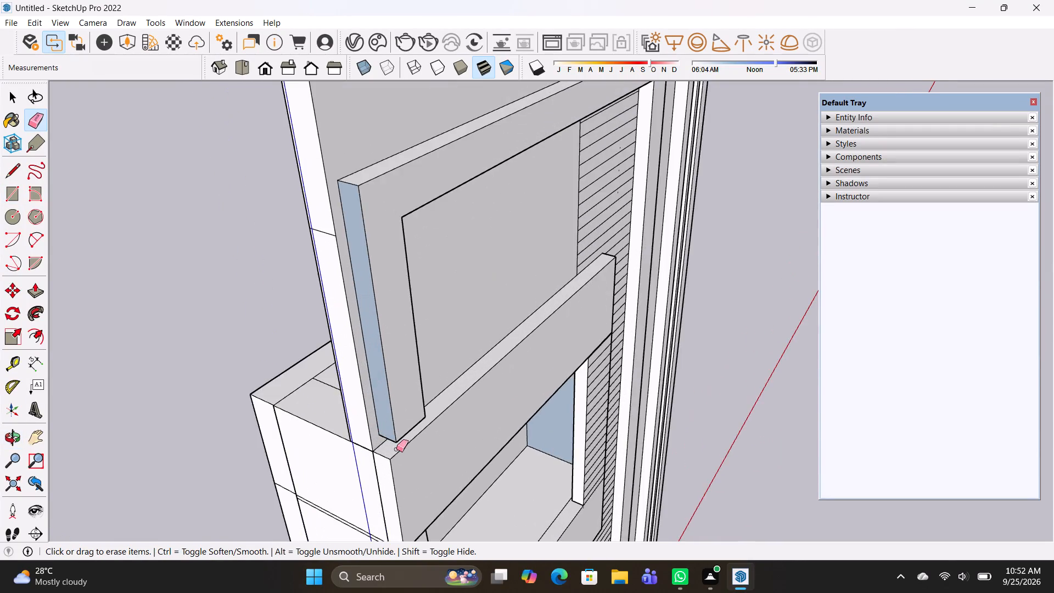
middle_drag(397, 449, 464, 415)
key(space)
click(480, 389)
key(p)
drag(480, 388, 480, 396)
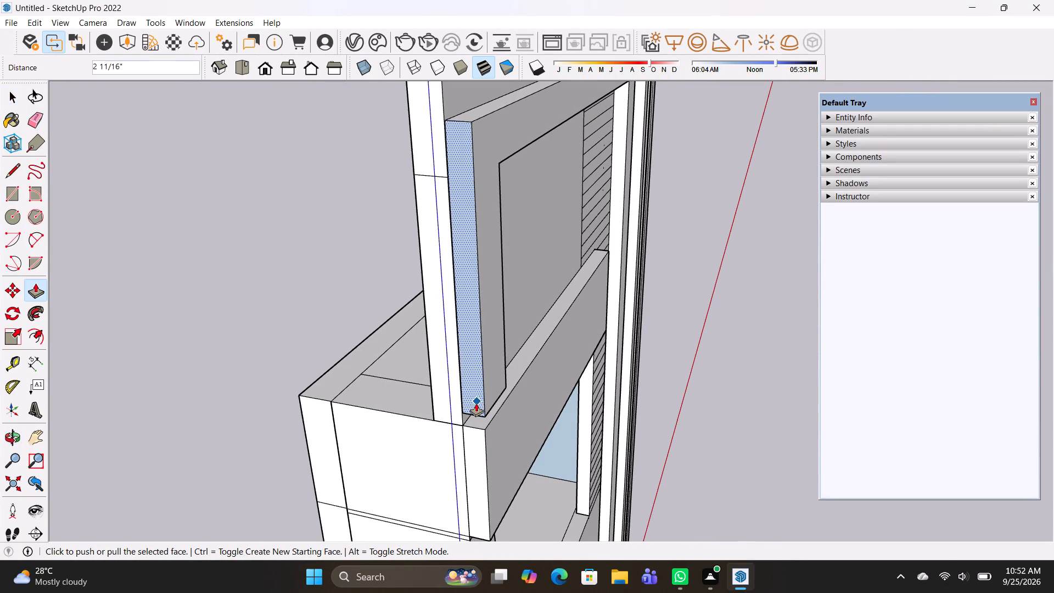
click(475, 394)
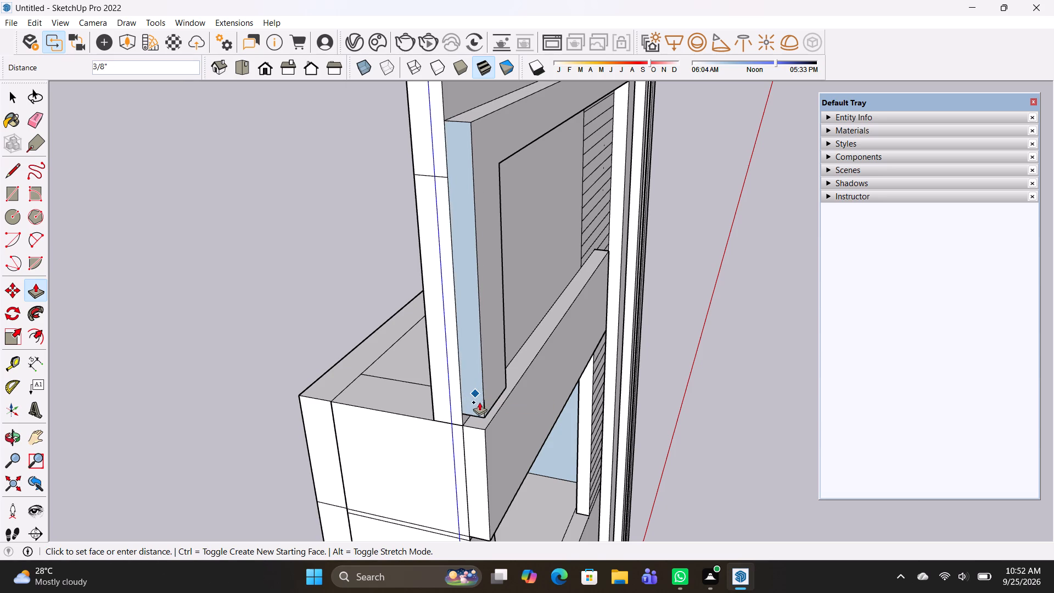
click(481, 401)
Examine the whole facade from the front, including the borders, bands, recess and strip column.
middle_drag(515, 430, 326, 468)
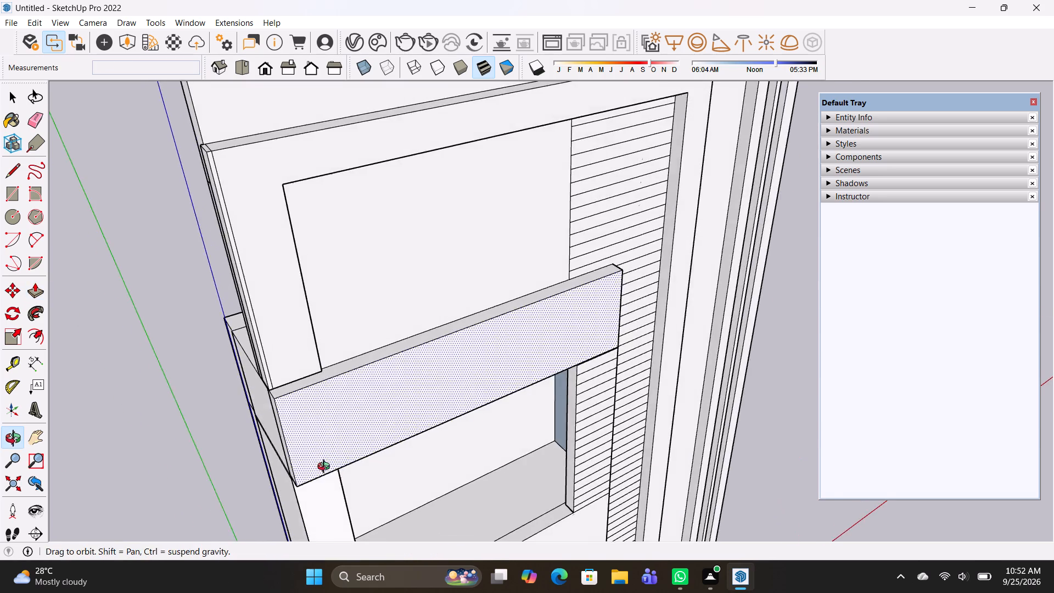
middle_drag(326, 468, 326, 468)
scroll(302, 365, up, 4)
scroll(408, 438, down, 10)
shift+scroll(466, 482, down, 1)
shift+middle_drag(464, 479, 424, 320)
scroll(573, 372, down, 3)
middle_drag(626, 489, 442, 334)
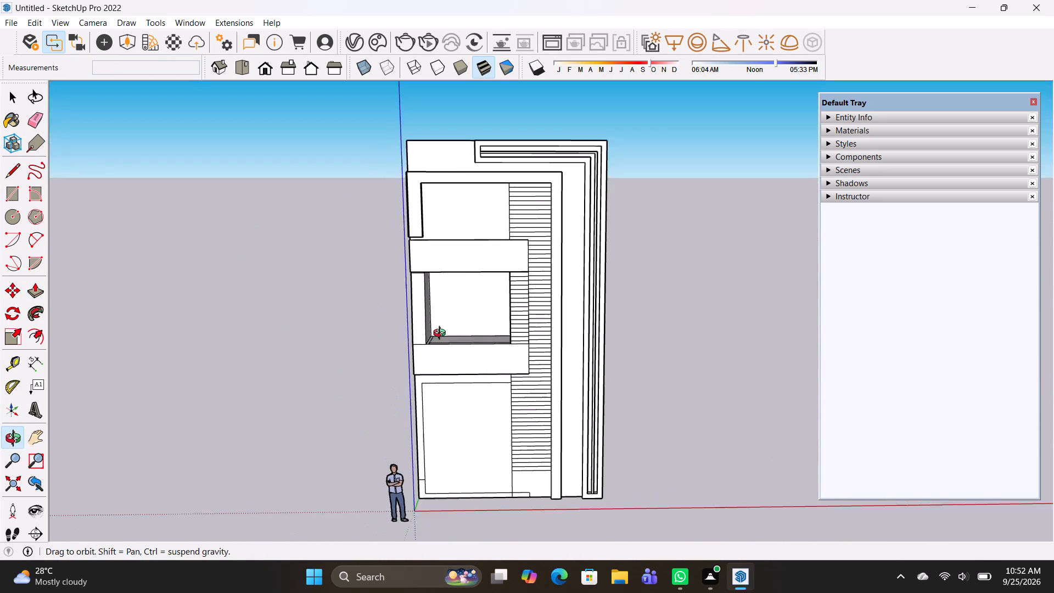
middle_drag(442, 334, 440, 328)
shift+middle_drag(745, 474, 814, 522)
scroll(533, 303, up, 4)
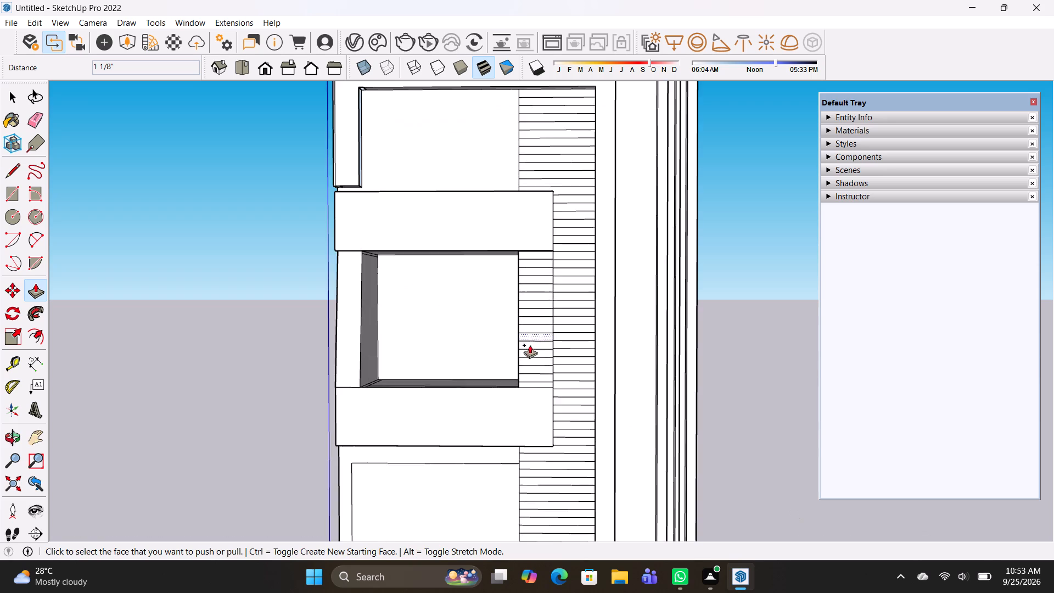
scroll(530, 345, up, 3)
middle_drag(491, 421, 543, 413)
key(space)
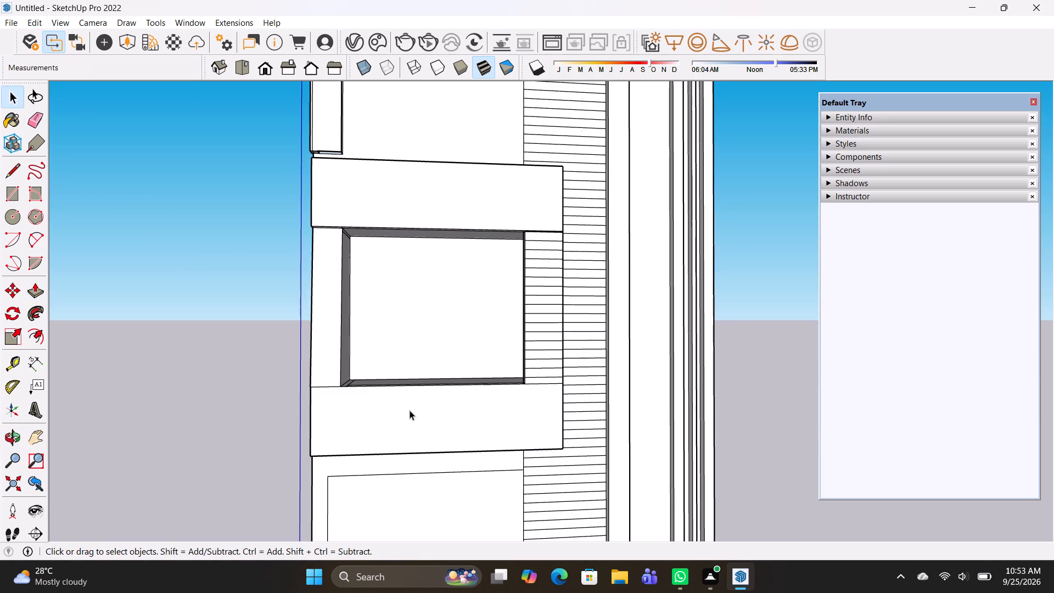
Select the lower band's front face, open the materials library, and clear the selection.
double_click(410, 409)
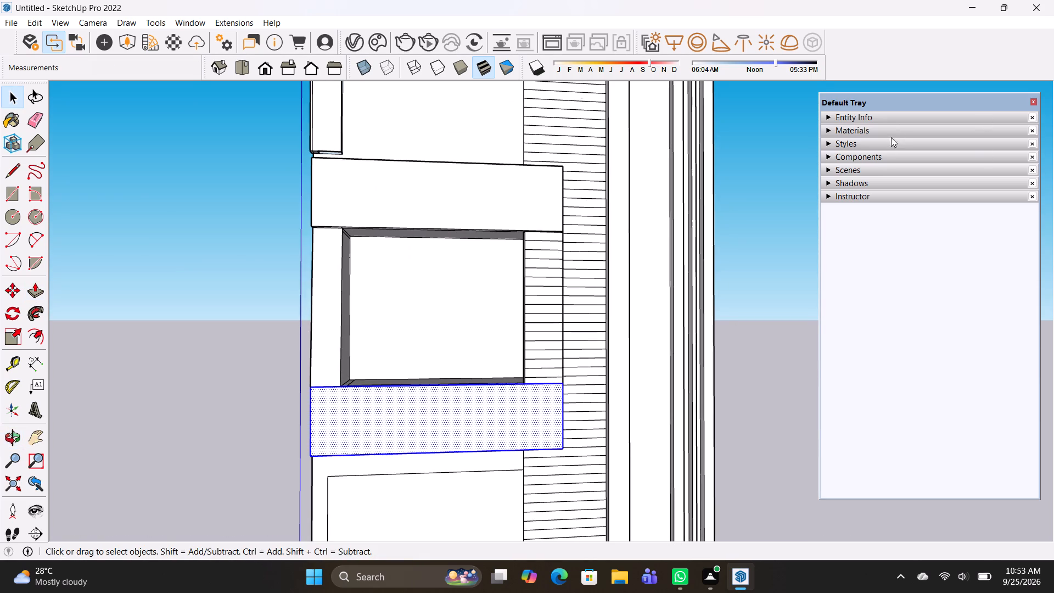
click(870, 131)
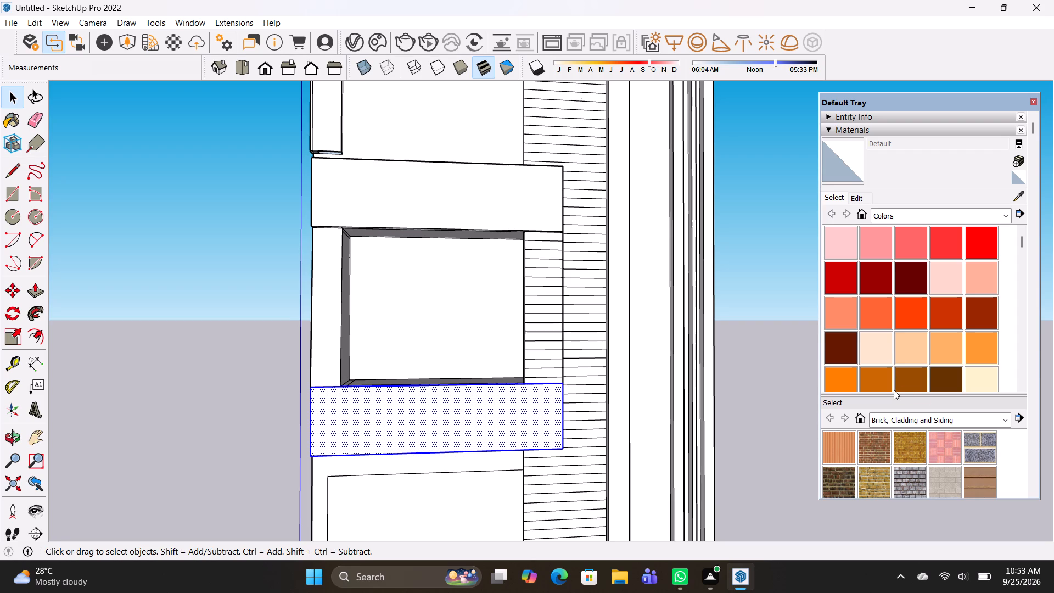
click(769, 325)
key(space)
Erase the extra edges running along the side and front of the recess floor above the lower band.
scroll(512, 348, up, 2)
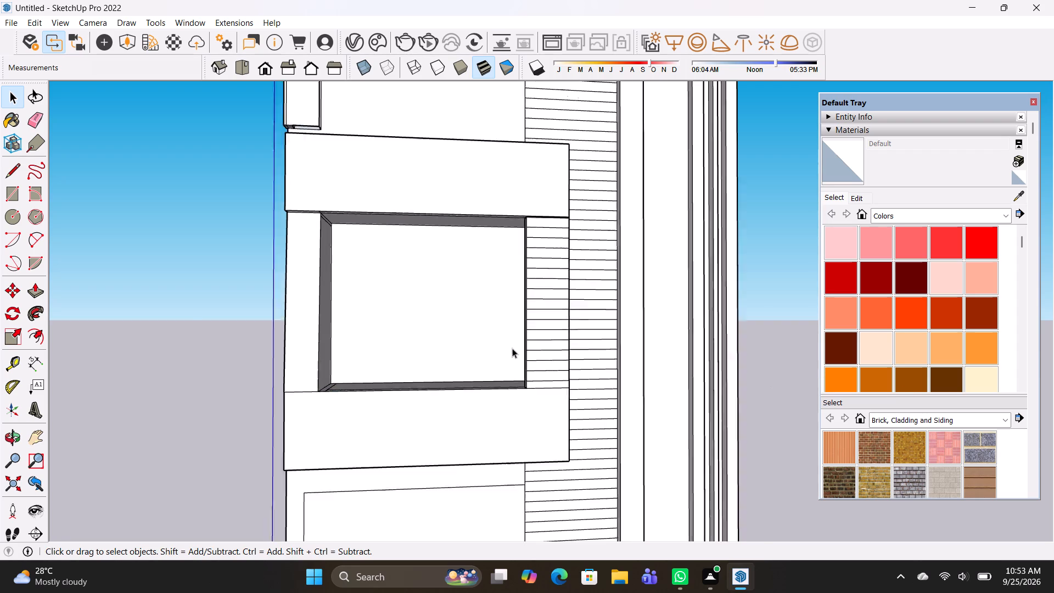
scroll(512, 348, up, 3)
middle_drag(377, 376, 365, 457)
key(e)
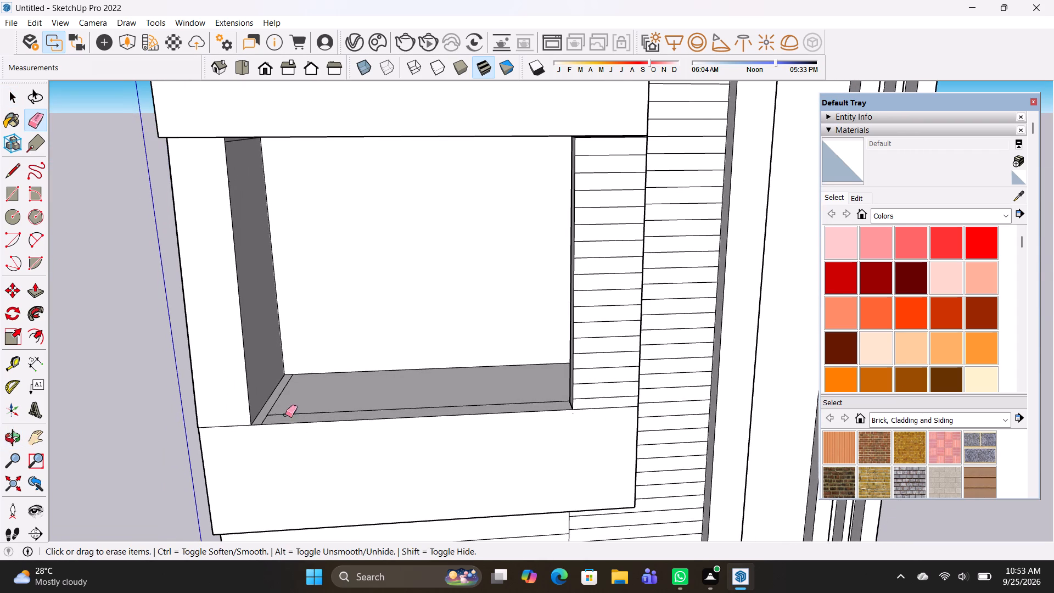
drag(271, 410, 279, 417)
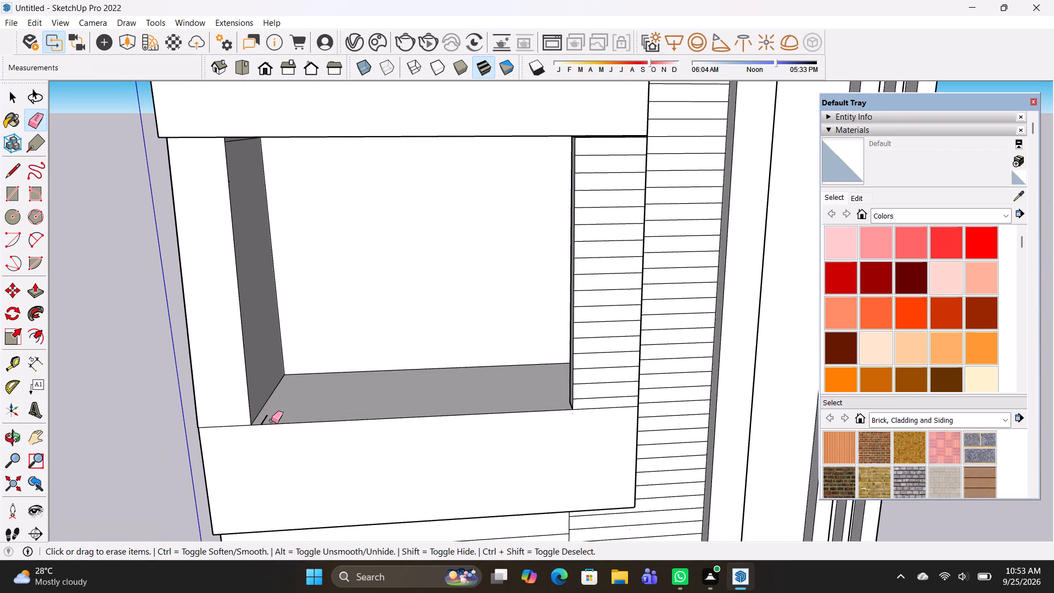
click(268, 416)
Push the recess floor down about 2' 9 11/16" behind the lower band.
key(p)
click(461, 395)
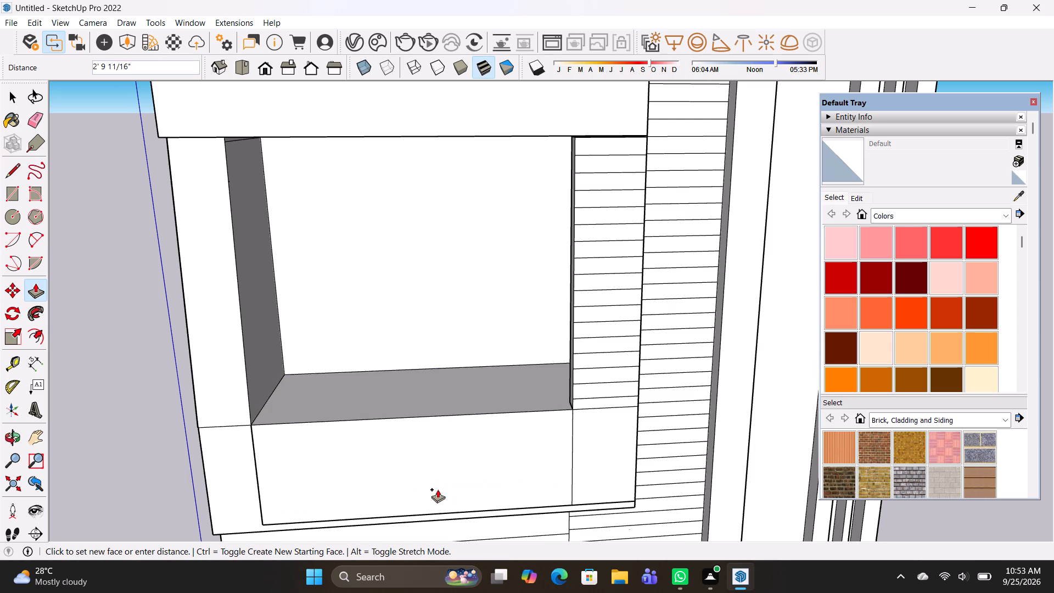
click(438, 489)
Delete the remaining ledge face and the outlined front panel below it to open the recess through the lower band.
key(space)
click(451, 403)
key(Delete)
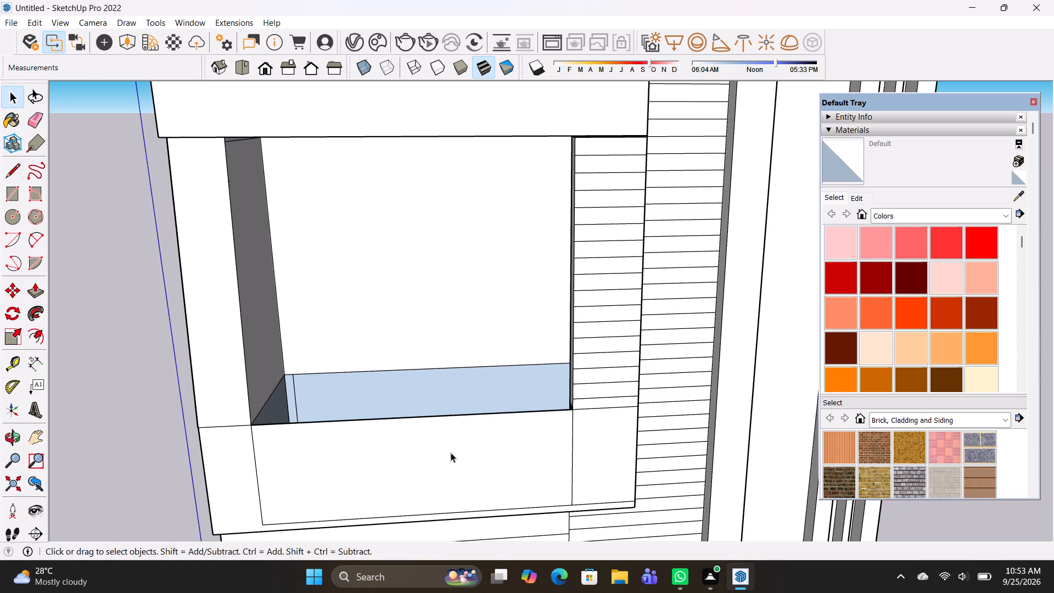
click(451, 454)
key(Delete)
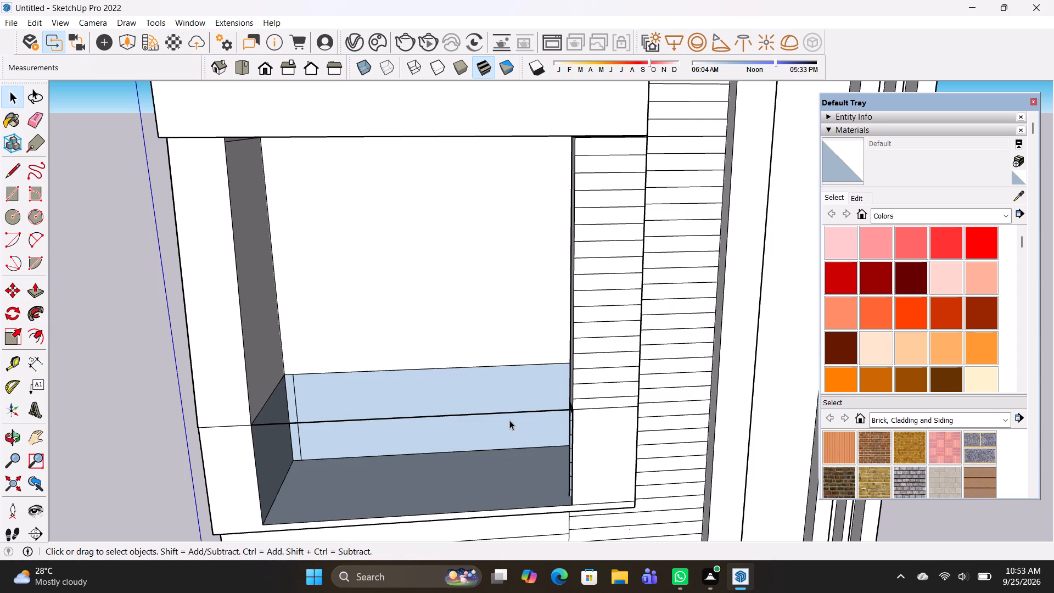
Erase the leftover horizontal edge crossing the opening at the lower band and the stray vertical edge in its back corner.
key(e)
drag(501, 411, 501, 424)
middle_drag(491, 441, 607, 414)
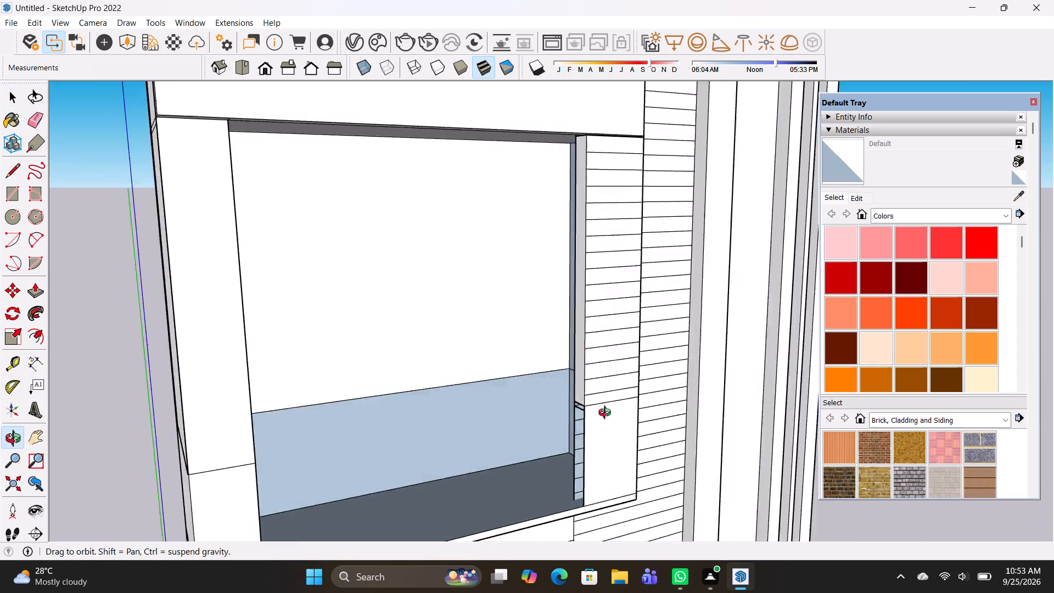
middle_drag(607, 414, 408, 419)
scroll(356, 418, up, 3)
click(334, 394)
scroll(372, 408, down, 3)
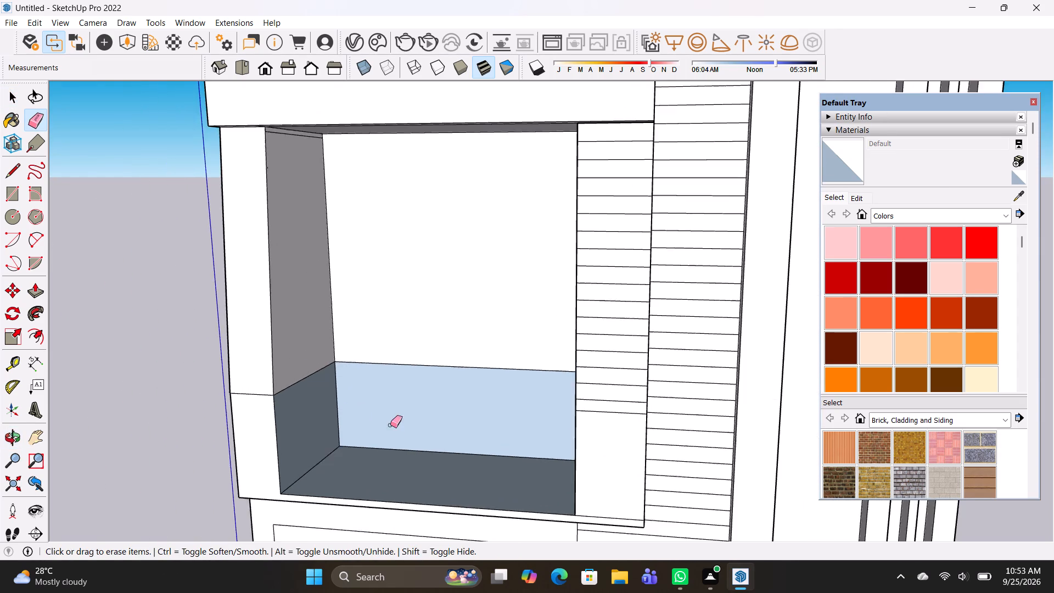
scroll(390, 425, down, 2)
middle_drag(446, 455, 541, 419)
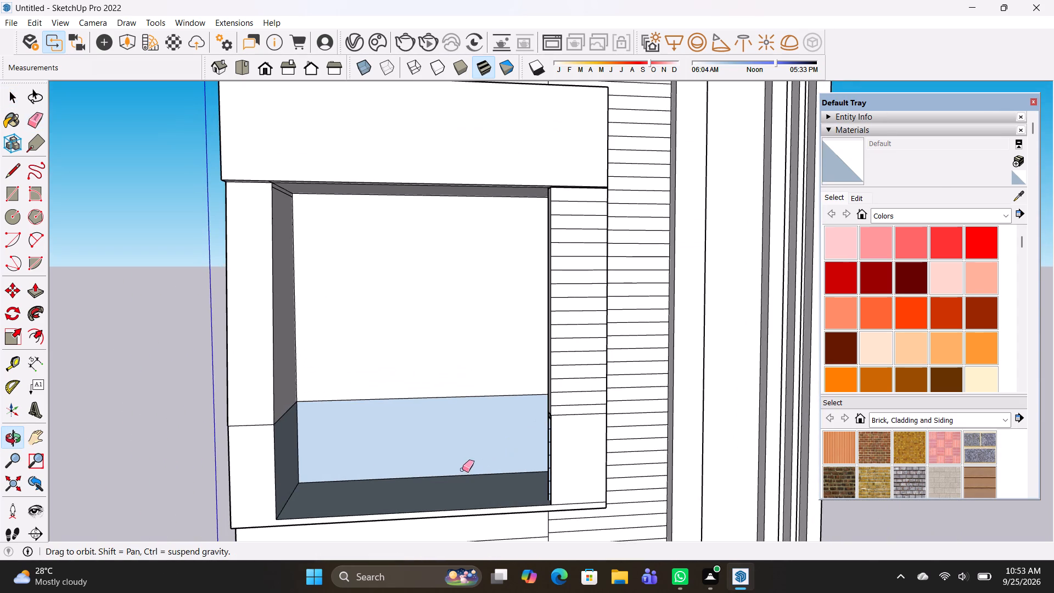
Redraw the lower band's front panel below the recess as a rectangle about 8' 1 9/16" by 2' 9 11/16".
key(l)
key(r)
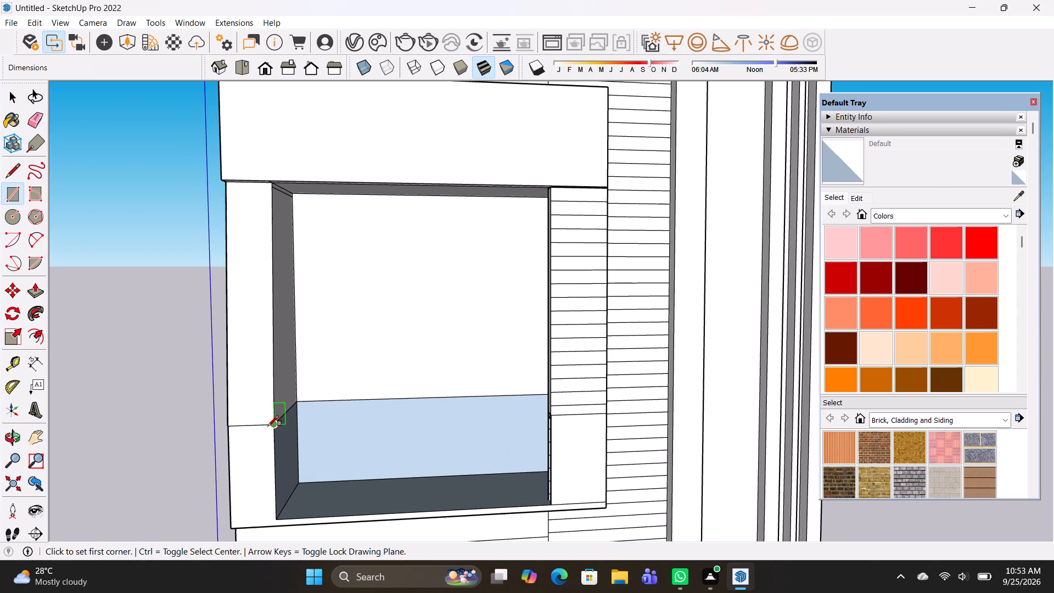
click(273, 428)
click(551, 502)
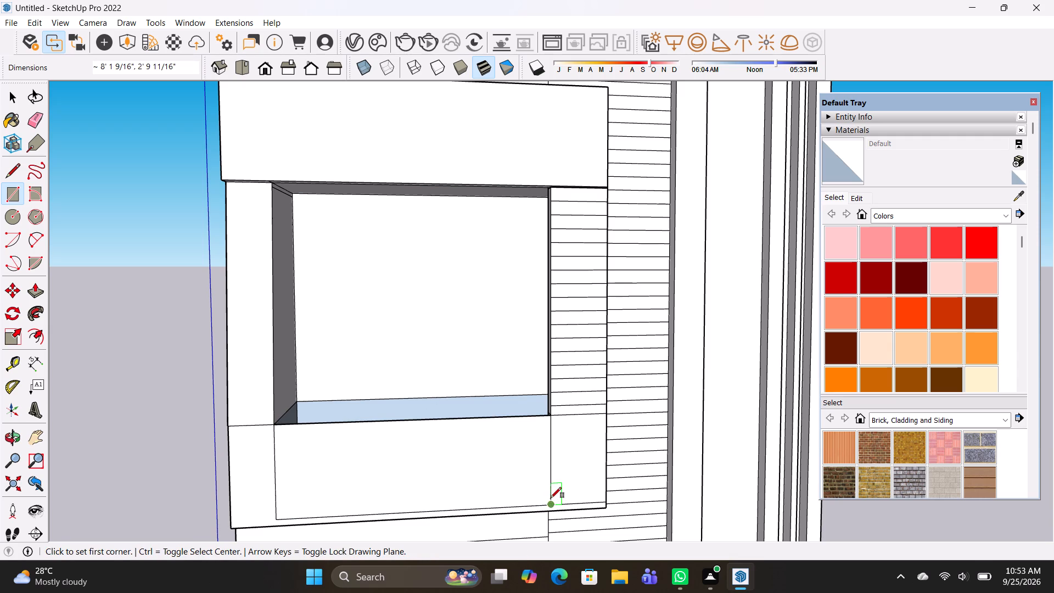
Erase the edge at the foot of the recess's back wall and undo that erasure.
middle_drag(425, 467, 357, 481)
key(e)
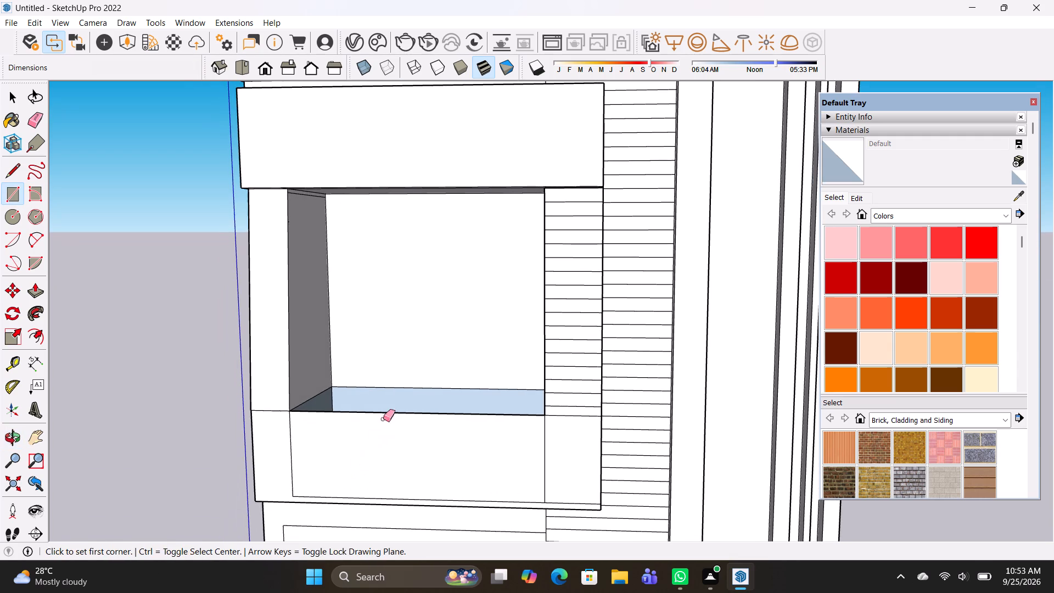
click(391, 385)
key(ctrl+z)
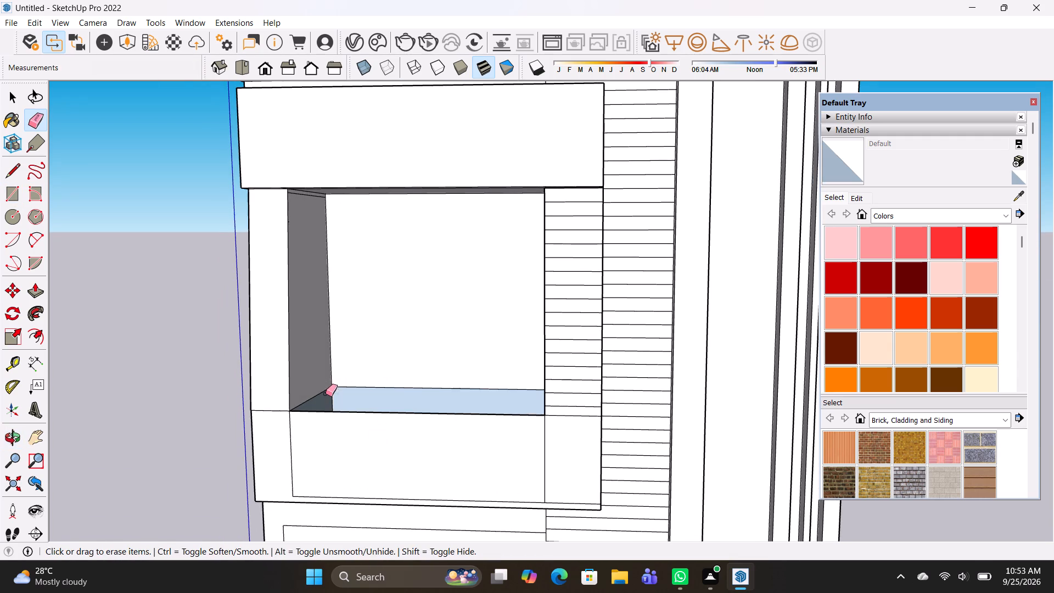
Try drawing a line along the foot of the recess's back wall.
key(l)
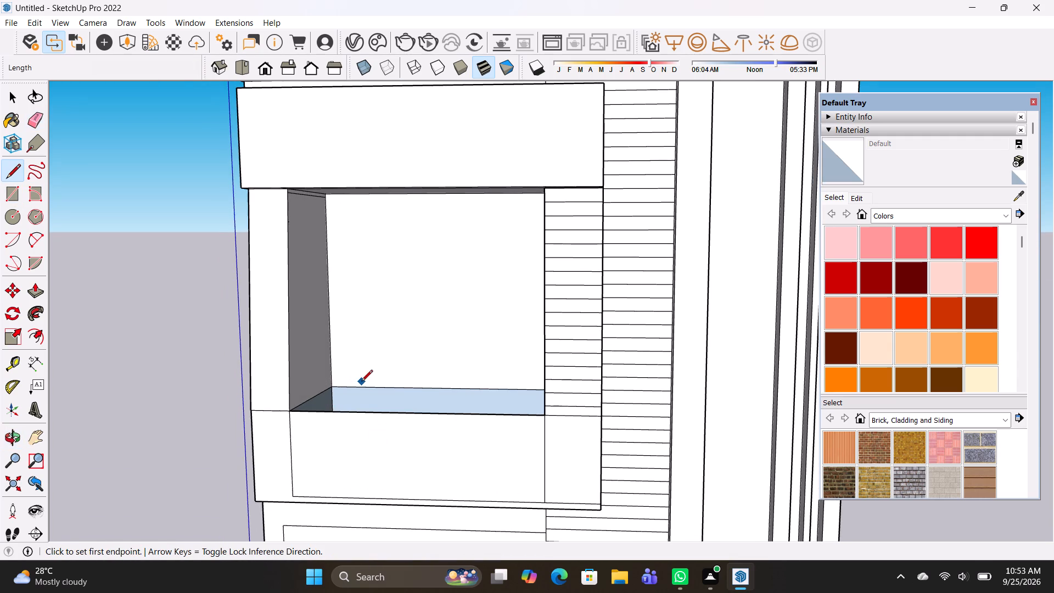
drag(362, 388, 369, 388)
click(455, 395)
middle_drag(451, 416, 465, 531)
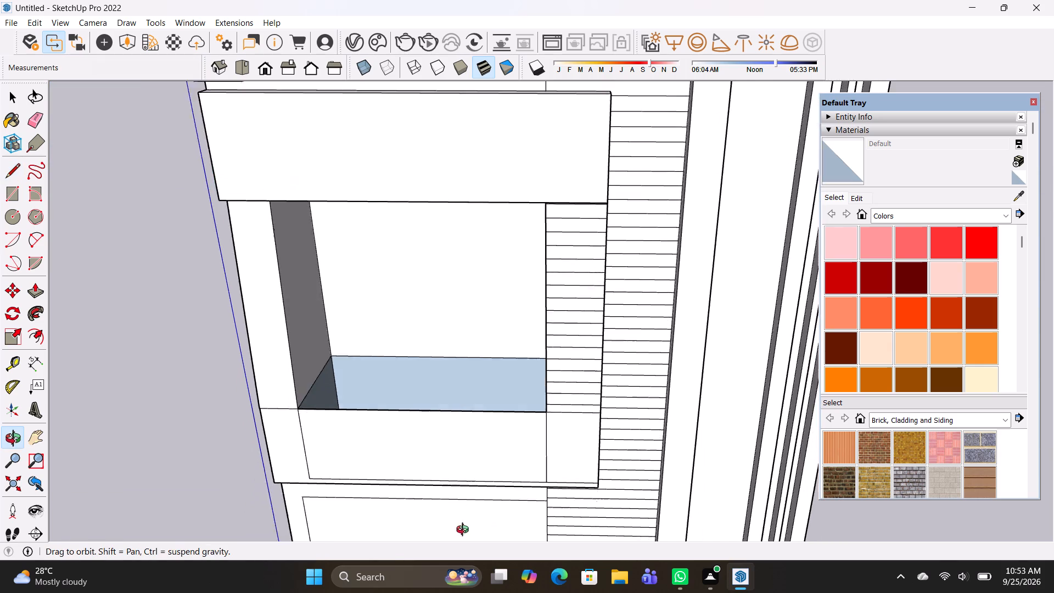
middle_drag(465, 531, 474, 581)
Undo the recent edits back to the closed recess floor above the outlined lower-band panel.
key(e)
key(ctrl+z)
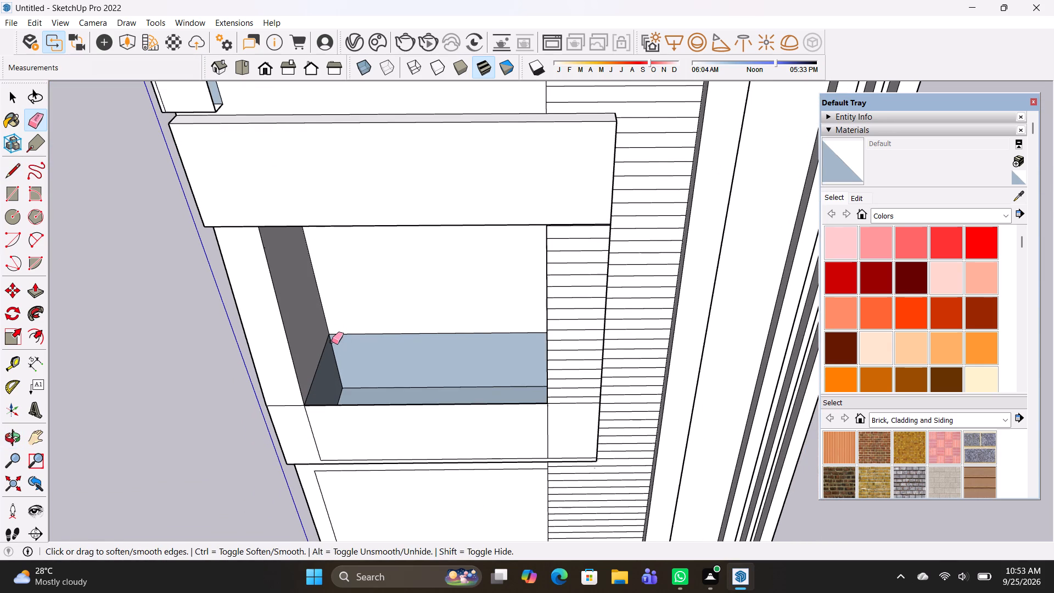
key(ctrl+z)
key(ctrl+z)
key(ctrl+z)
key(ctrl+z)
key(ctrl+z)
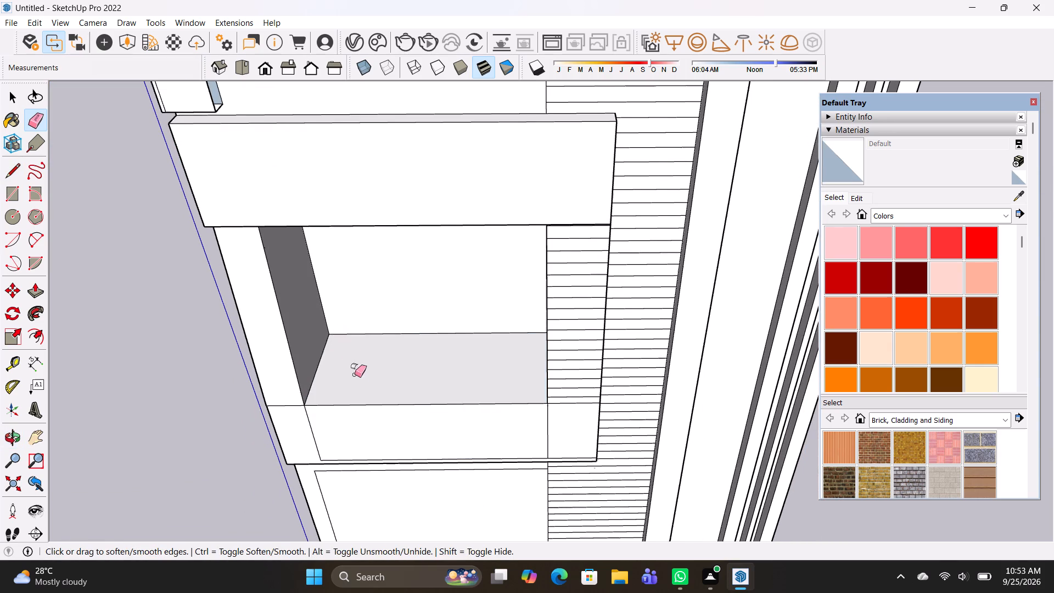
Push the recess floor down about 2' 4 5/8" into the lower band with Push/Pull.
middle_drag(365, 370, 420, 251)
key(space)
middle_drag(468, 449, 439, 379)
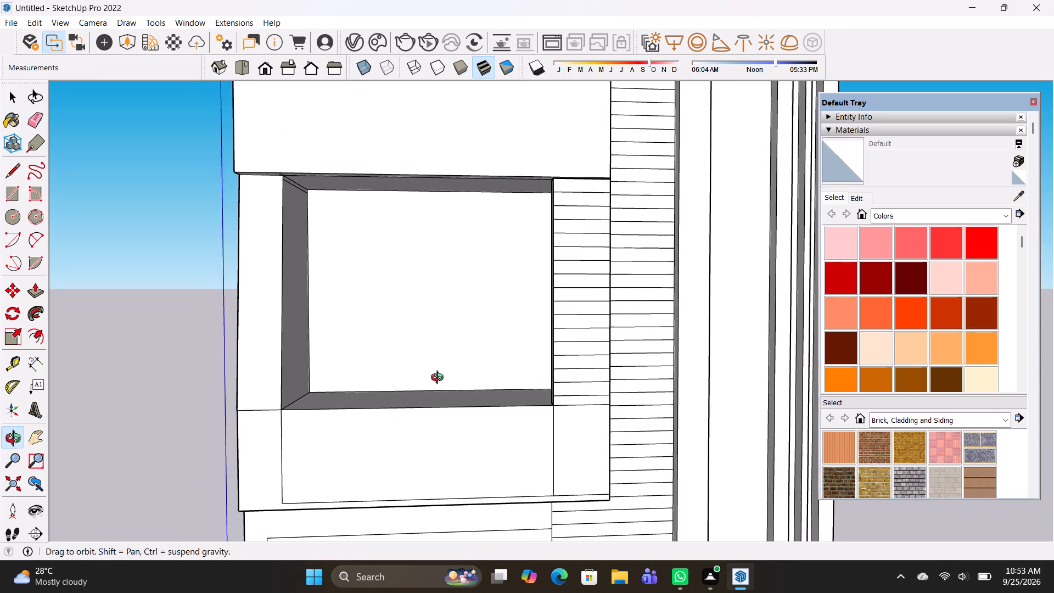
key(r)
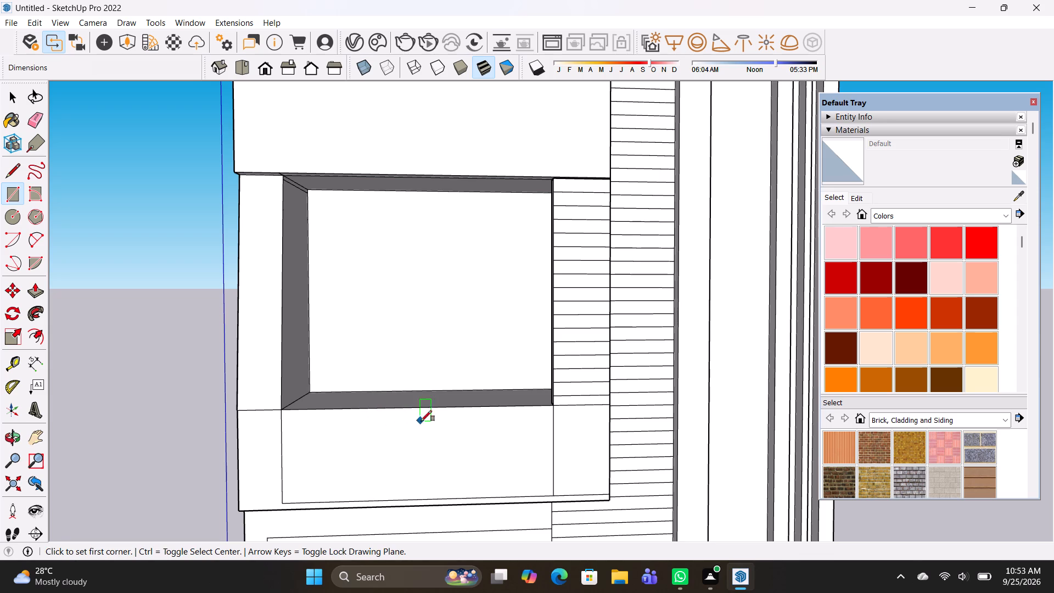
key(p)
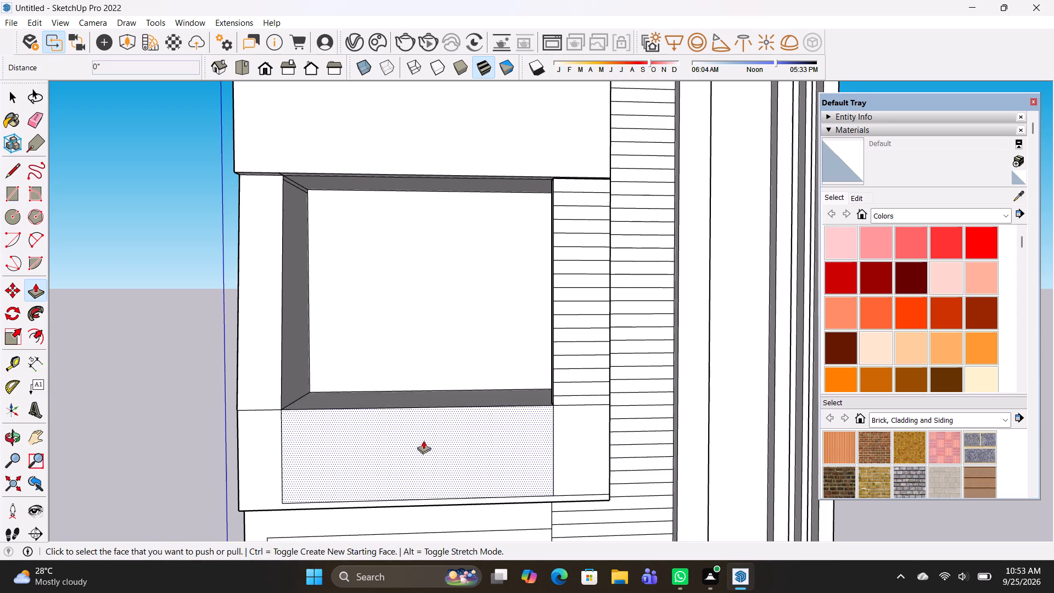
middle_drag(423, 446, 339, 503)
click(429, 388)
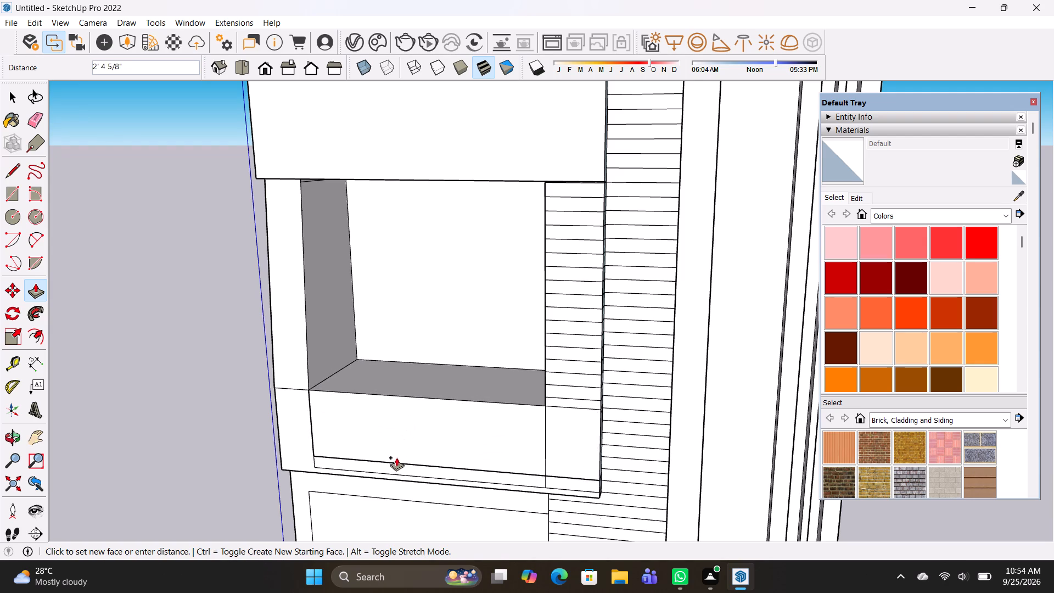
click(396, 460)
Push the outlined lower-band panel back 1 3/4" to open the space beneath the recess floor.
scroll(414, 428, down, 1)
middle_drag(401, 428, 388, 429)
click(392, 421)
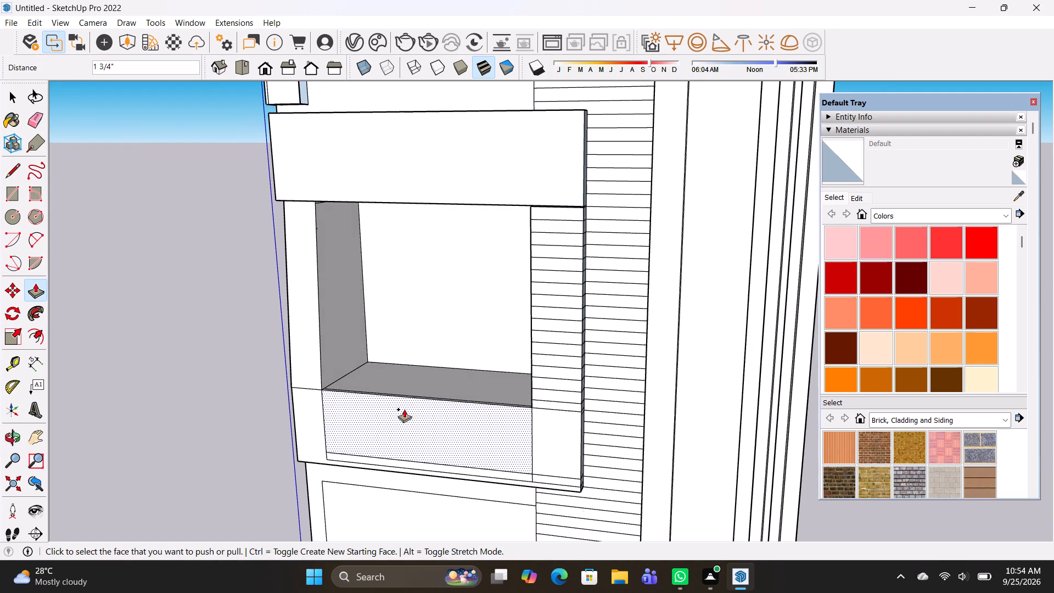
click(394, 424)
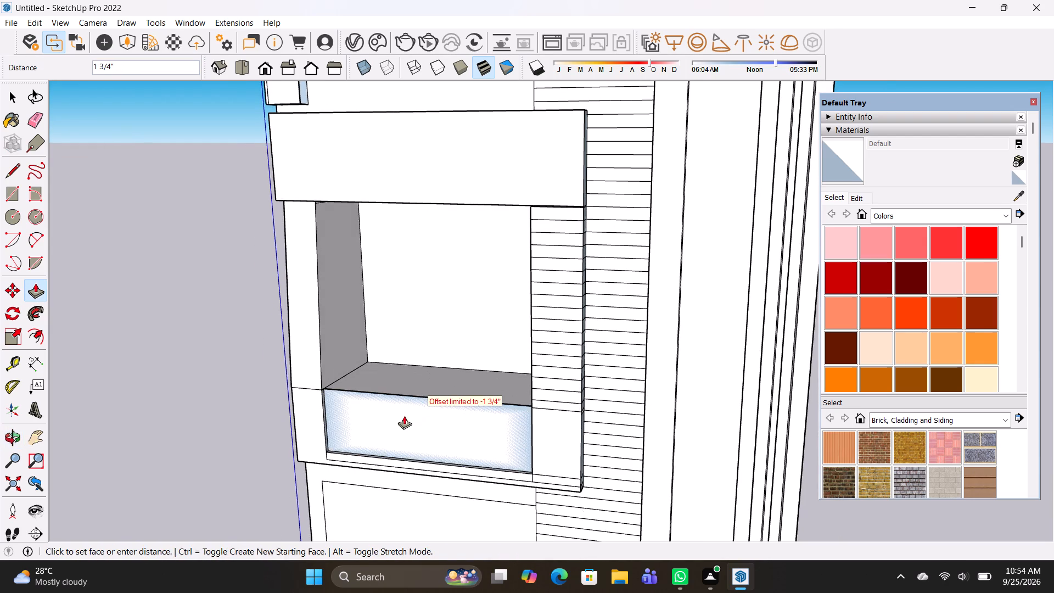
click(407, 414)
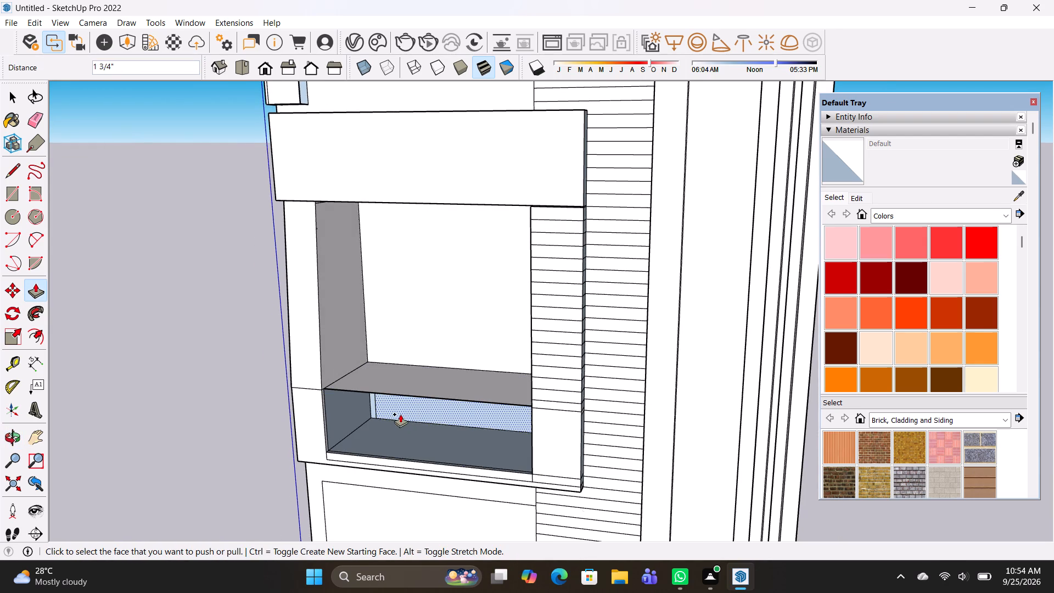
Undo the panel and floor pushes, the panel outline and earlier floor edge edits, and redo the last three undone edits.
key(z)
key(ctrl+z)
key(ctrl+z)
key(ctrl+z)
key(ctrl+z)
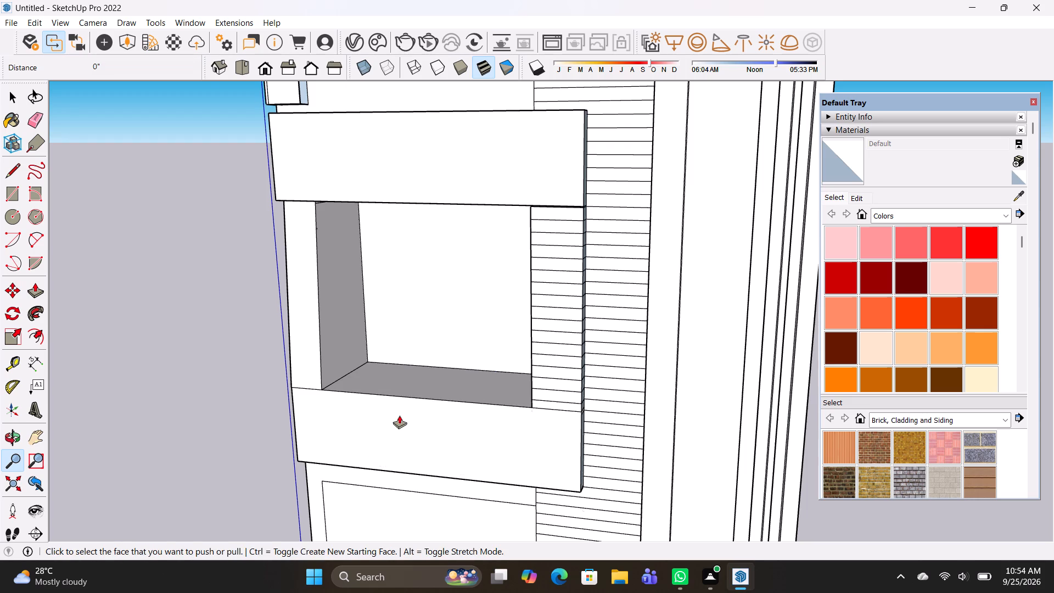
key(ctrl+z)
key(ctrl+z)
key(ctrl+z)
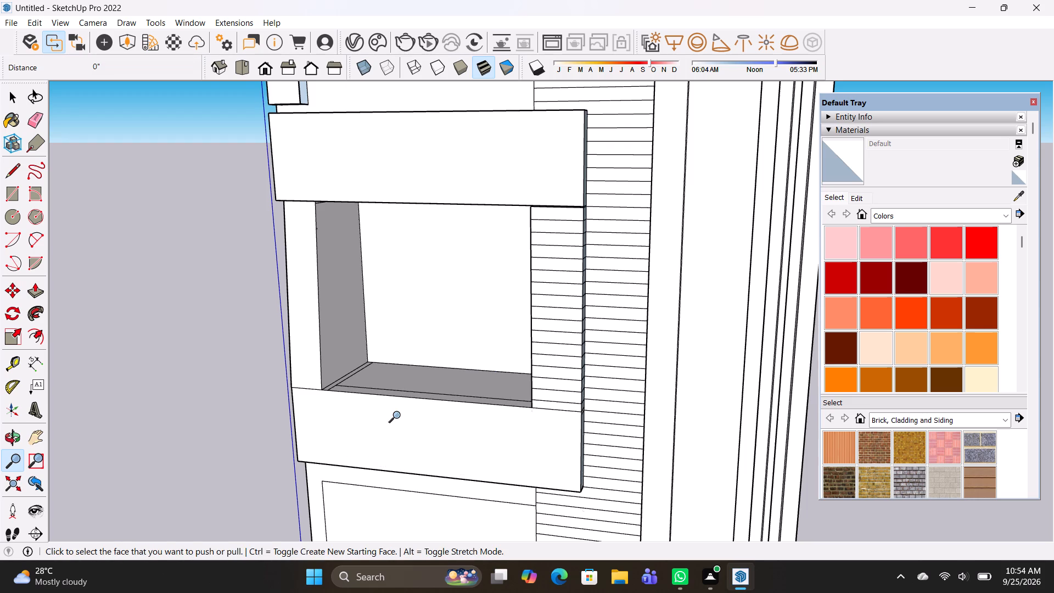
key(ctrl+z)
middle_drag(428, 395, 416, 361)
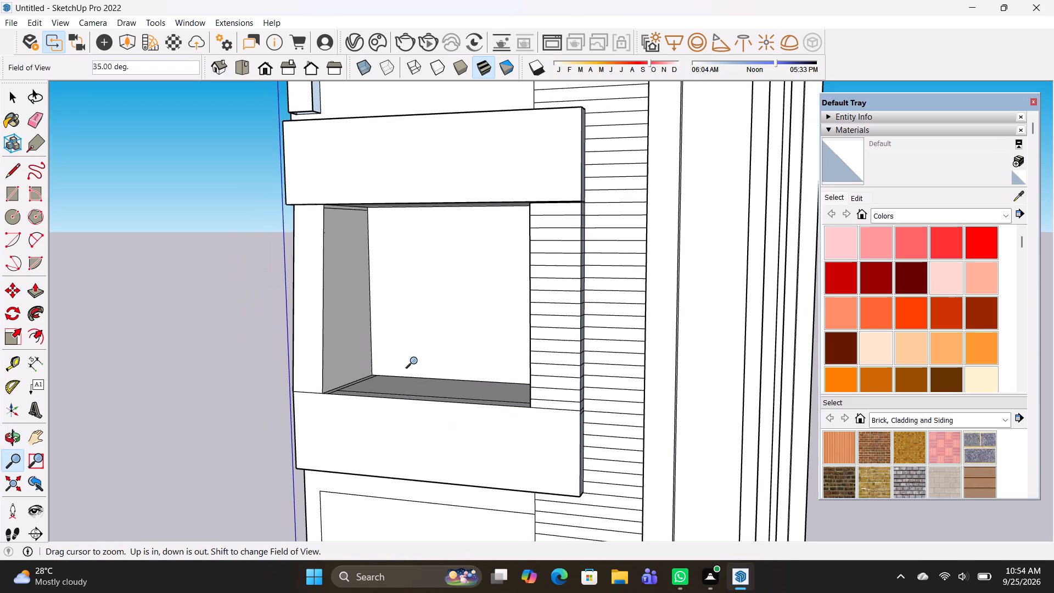
key(ctrl+y)
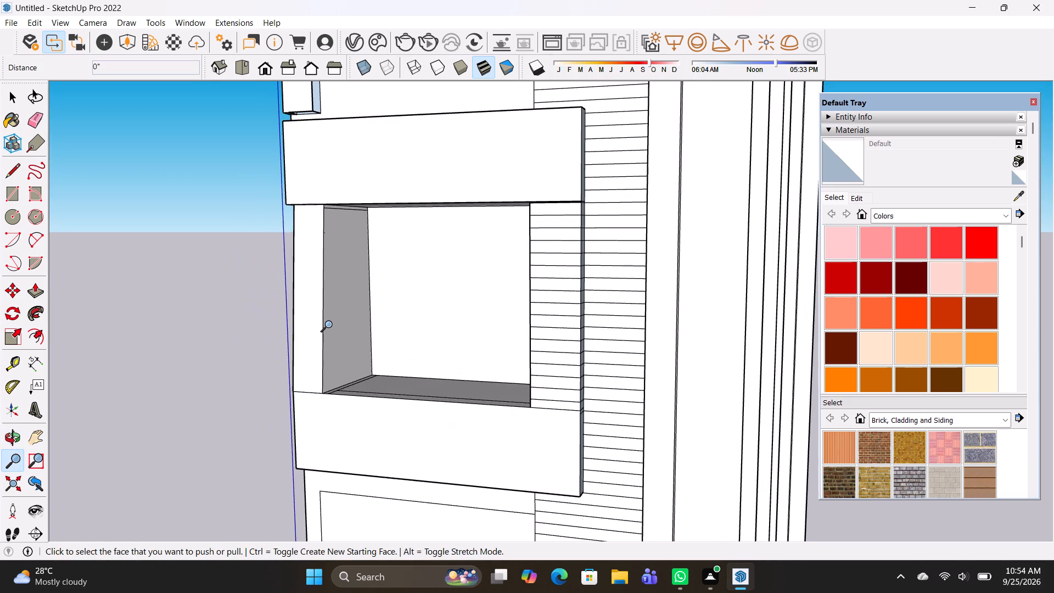
key(ctrl+y)
key(ctrl+y)
Draw a short line across the bottom of the upper recess's side face, beside the upper band.
scroll(336, 317, down, 1)
middle_drag(336, 317, 489, 476)
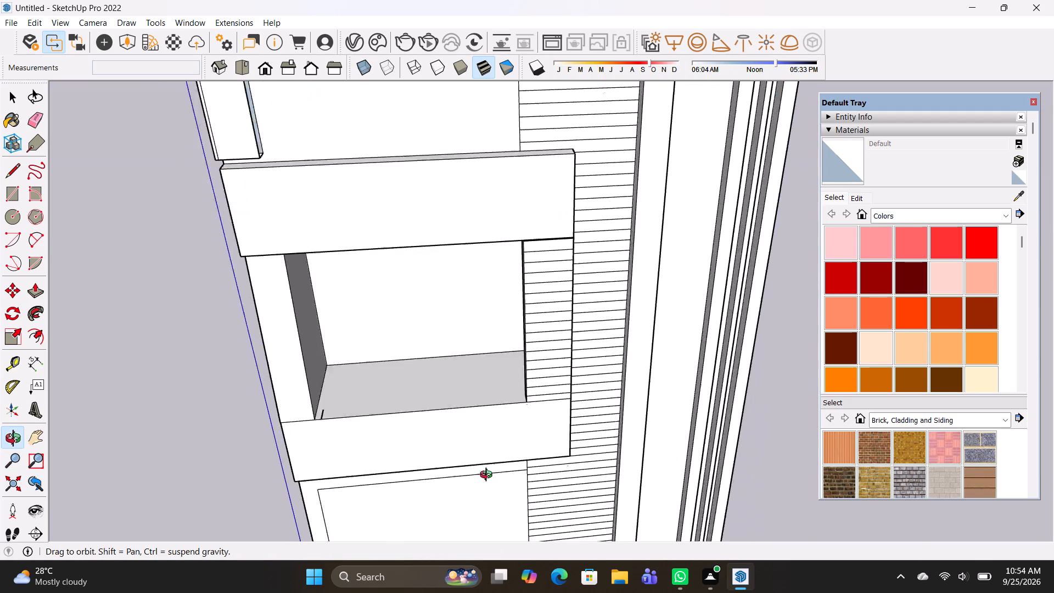
middle_drag(489, 476, 244, 428)
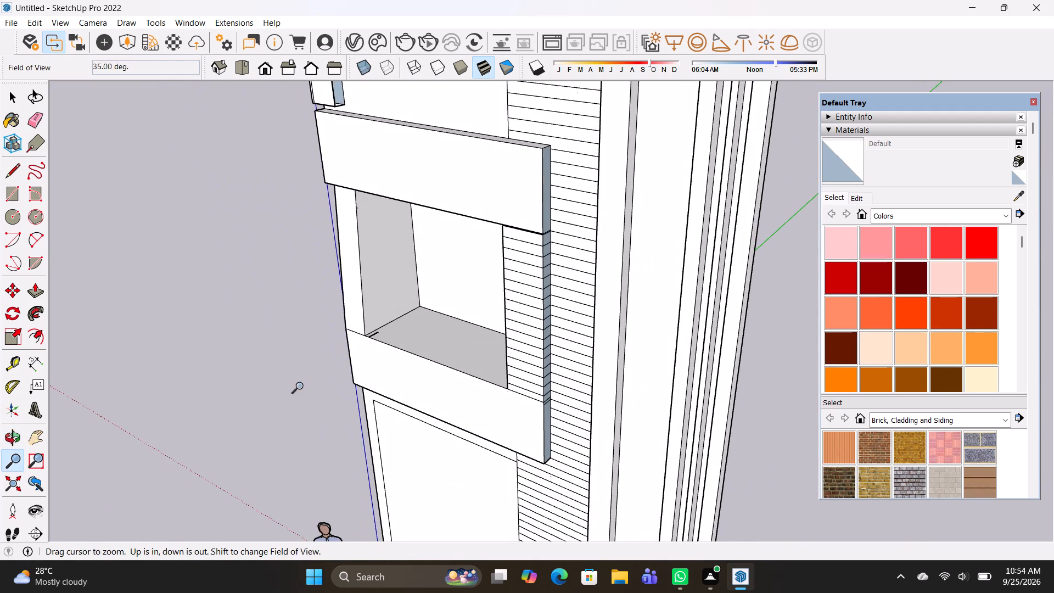
shift+middle_drag(388, 362, 462, 571)
scroll(355, 258, up, 1)
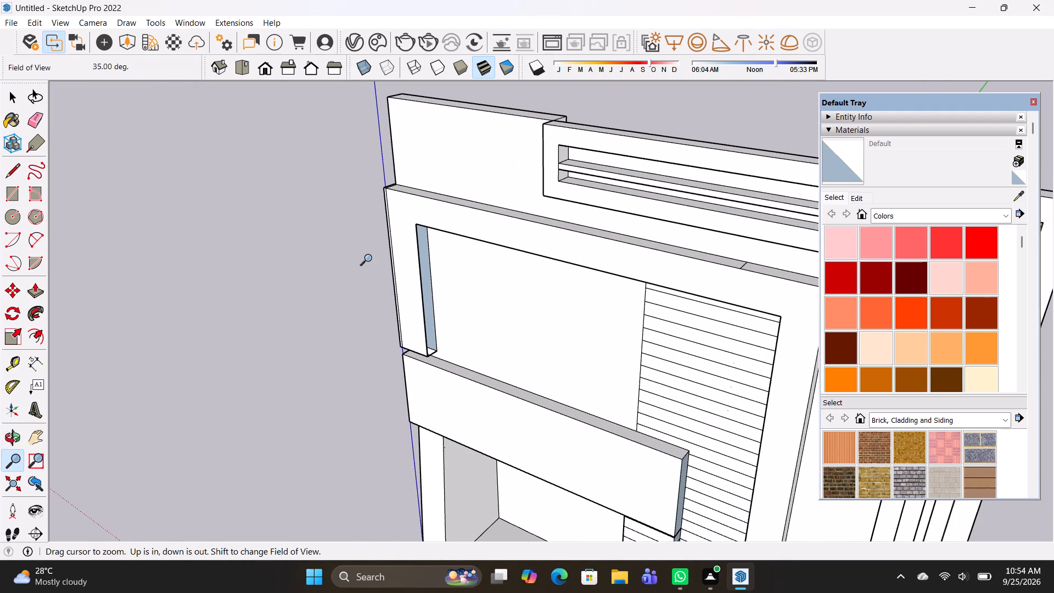
key(l)
click(436, 354)
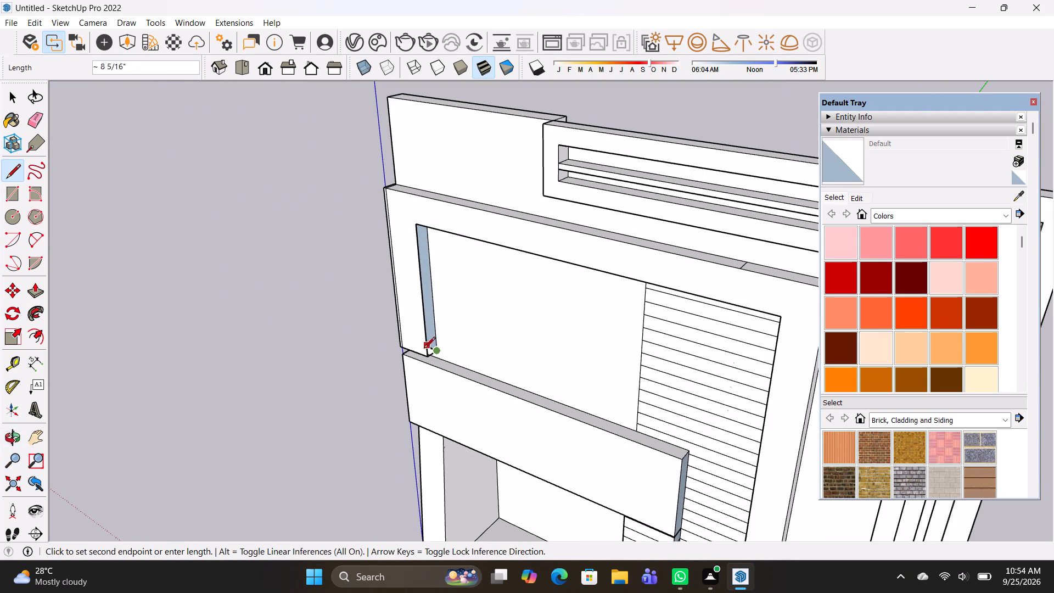
click(431, 357)
Delete the floor face of the central recess above the lower band.
scroll(438, 333, up, 4)
scroll(417, 329, down, 10)
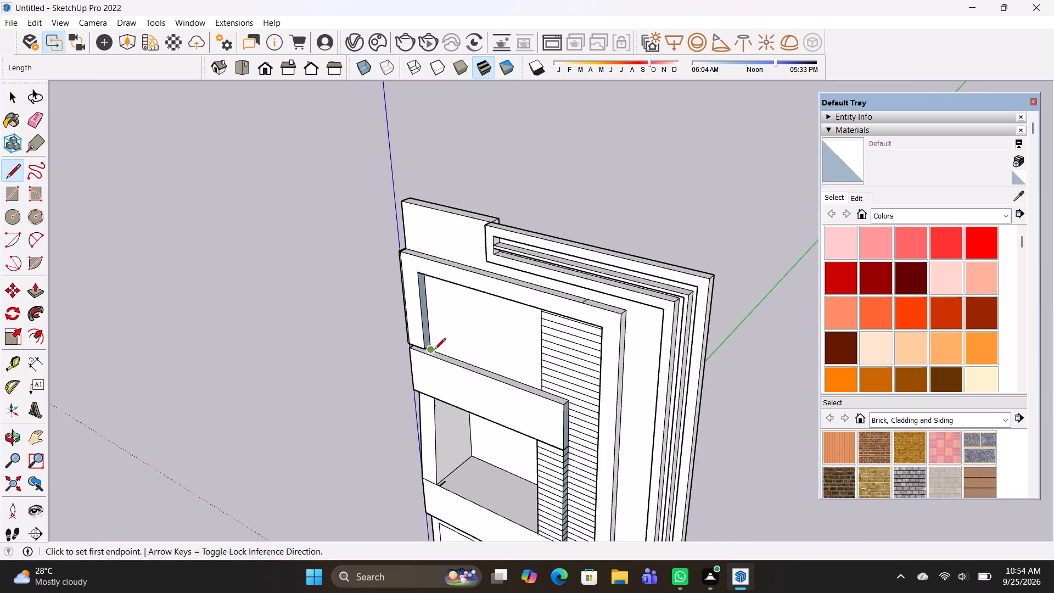
scroll(434, 350, down, 4)
shift+middle_drag(448, 406, 308, 295)
middle_drag(311, 319, 445, 315)
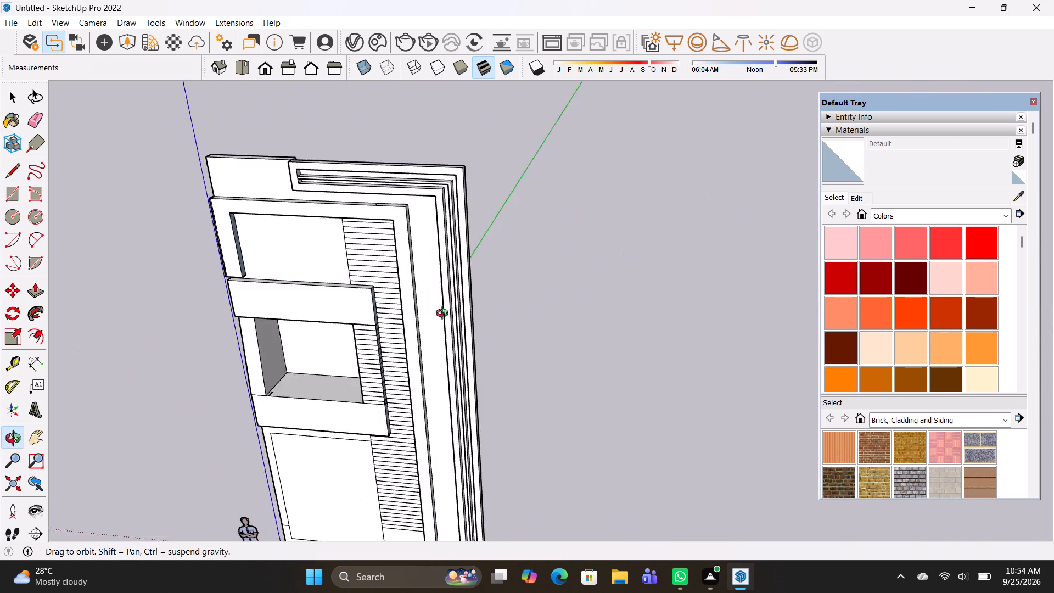
middle_drag(445, 315, 511, 179)
middle_drag(374, 337, 586, 441)
scroll(380, 384, up, 2)
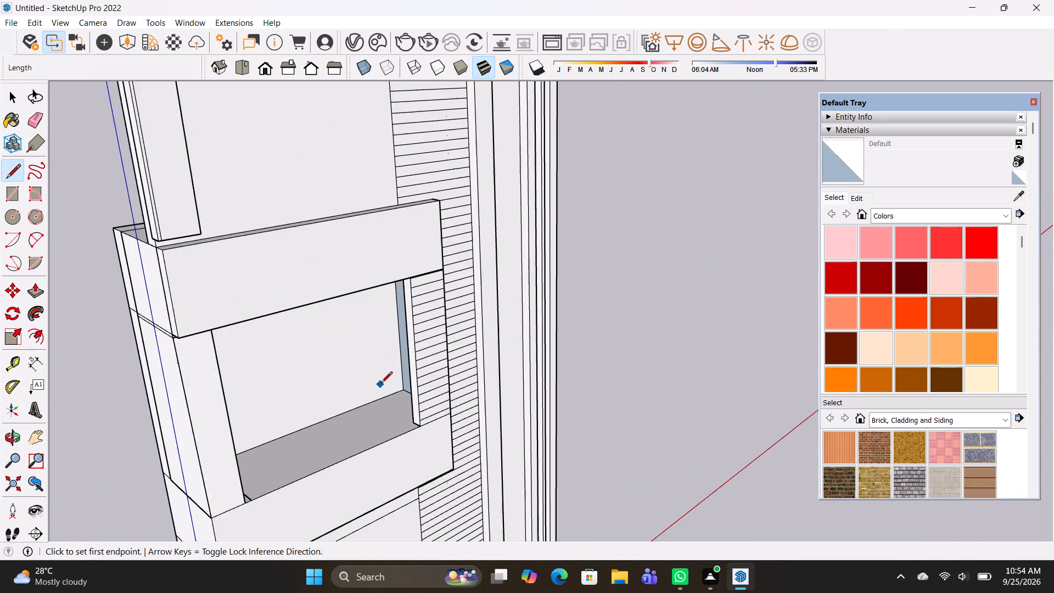
scroll(381, 384, up, 4)
middle_drag(406, 411, 310, 348)
key(space)
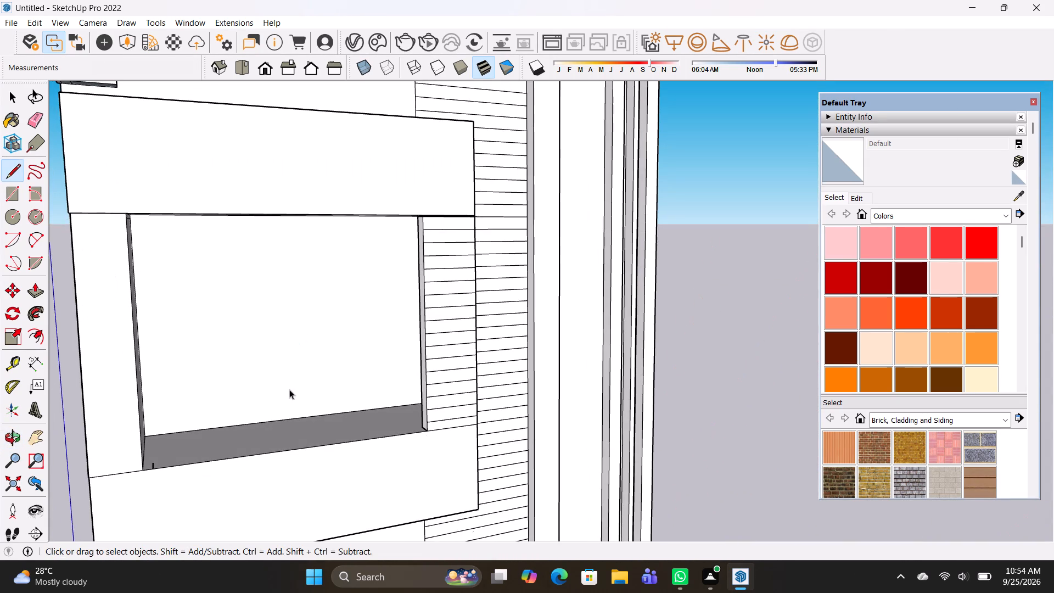
click(274, 428)
middle_drag(340, 434, 259, 488)
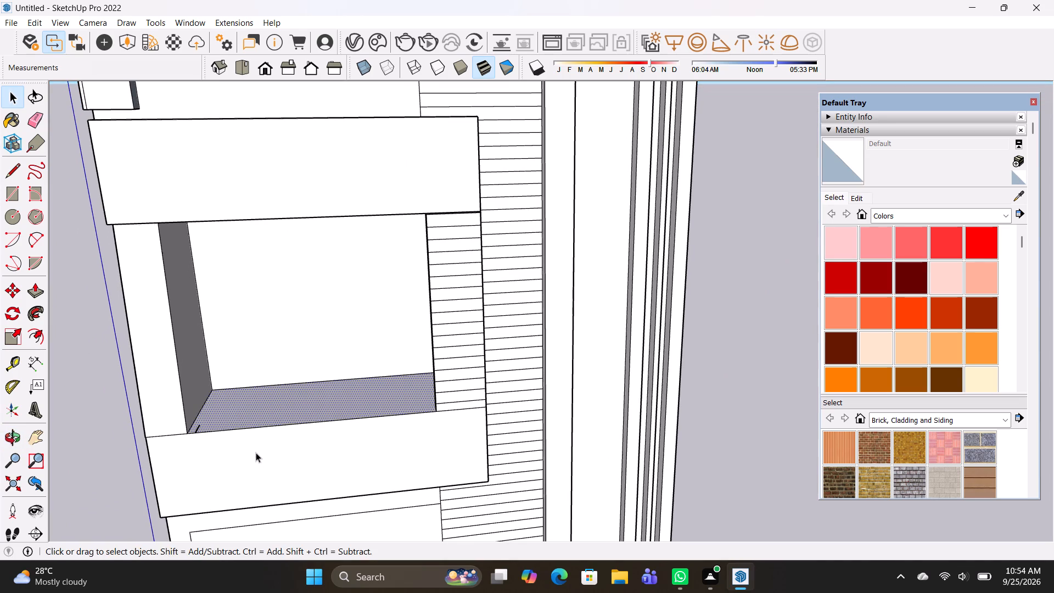
key(Delete)
Erase the stray edge crossing the open recess floor and the short leftover edges at its front corner.
scroll(228, 407, up, 2)
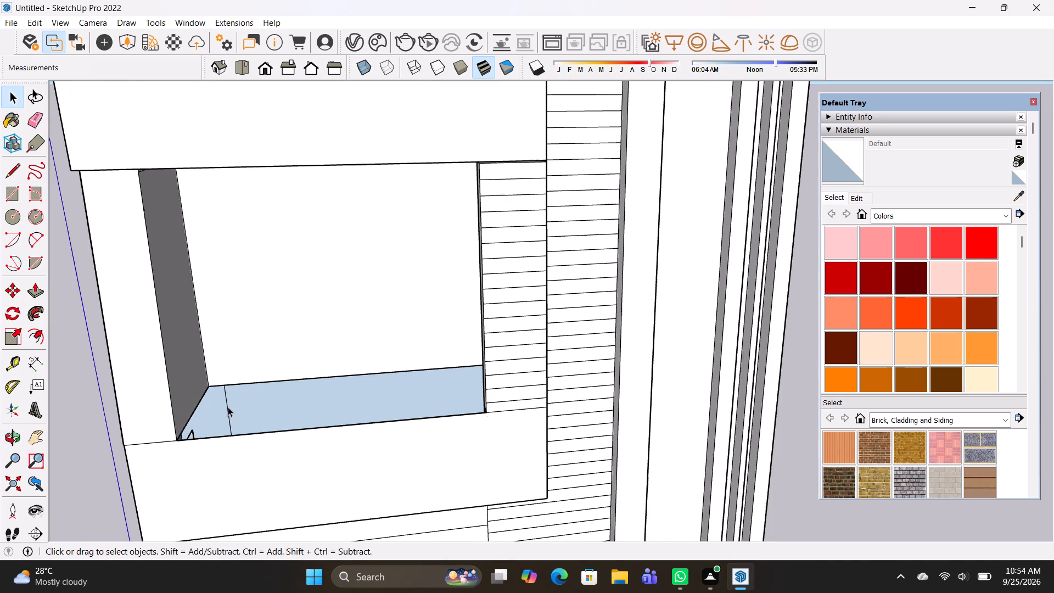
key(e)
click(228, 408)
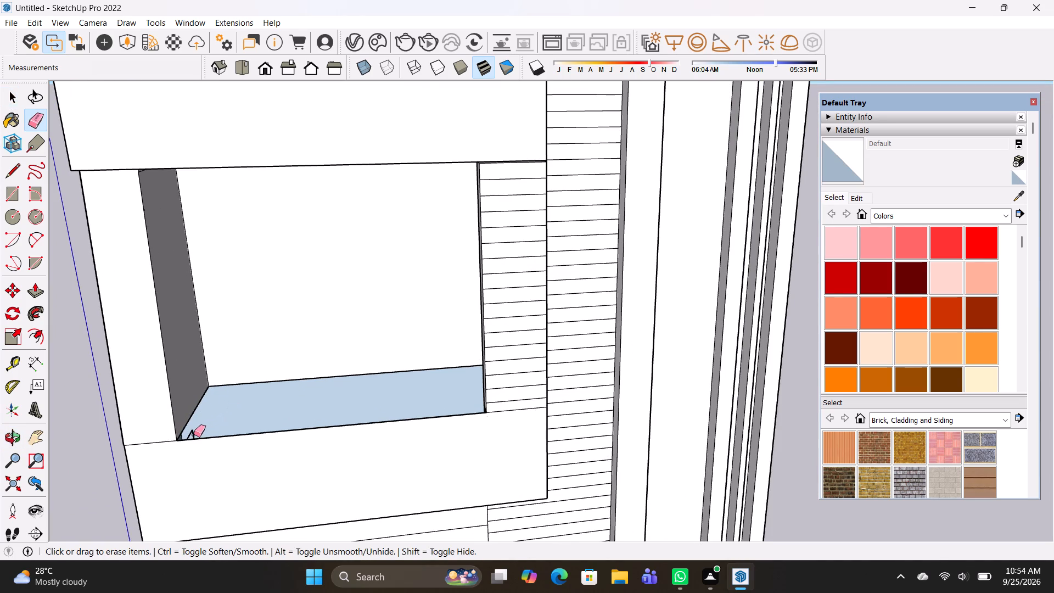
click(194, 434)
click(187, 433)
click(189, 433)
Erase the edge at the foot of the central recess's back wall.
scroll(231, 409, down, 2)
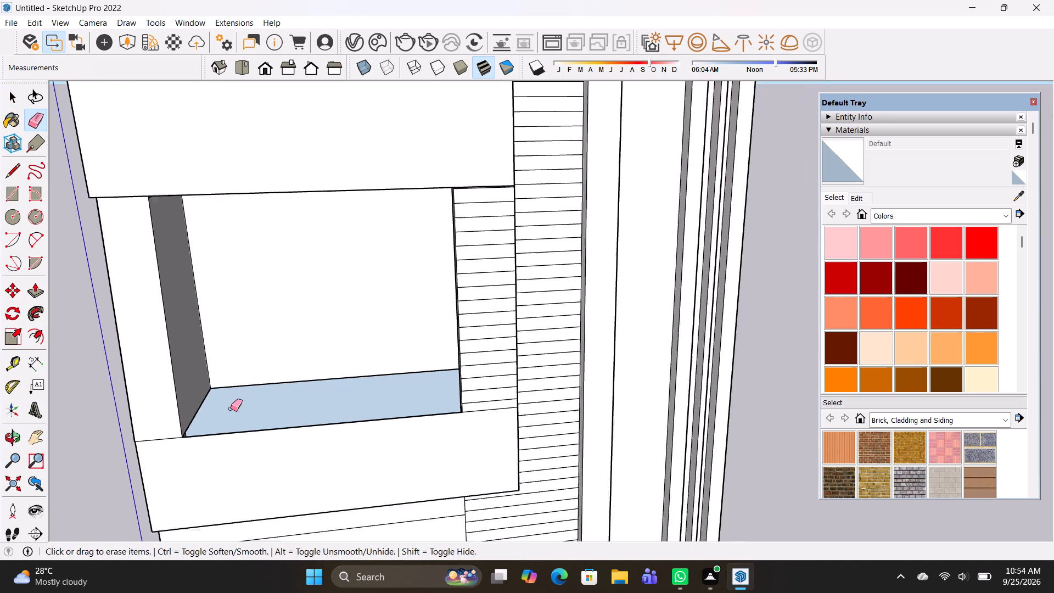
scroll(231, 409, down, 1)
middle_drag(278, 400, 267, 355)
drag(261, 387, 265, 404)
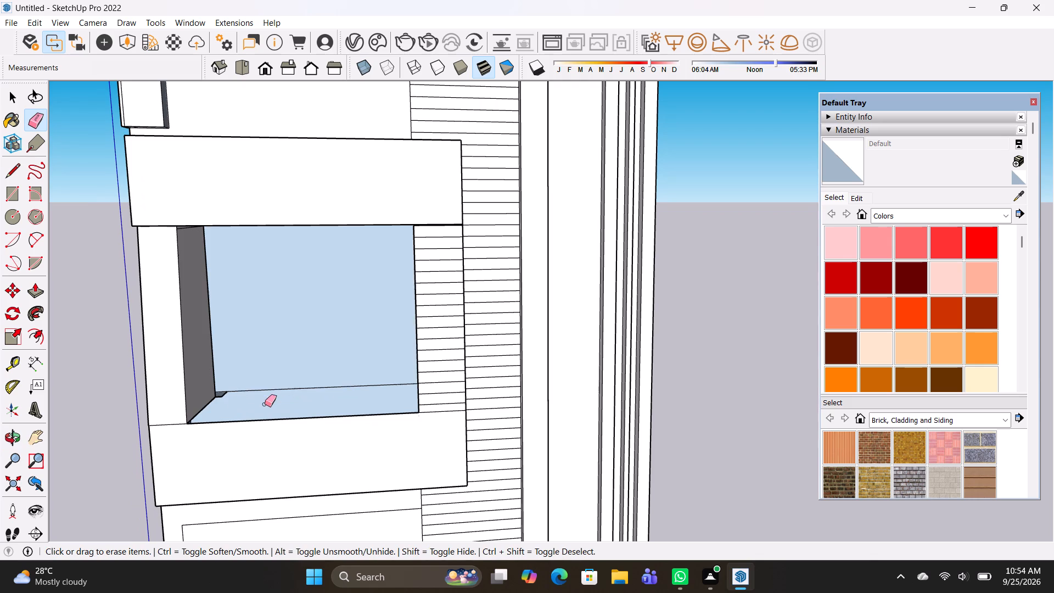
Undo the erasure of the edge at the foot of the central recess's back wall.
key(ctrl+z)
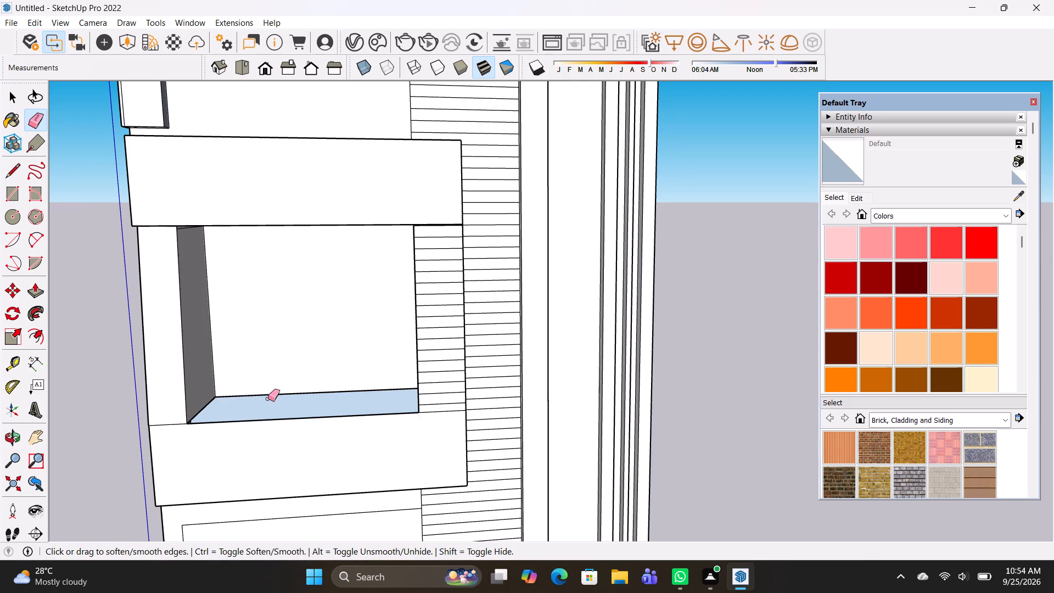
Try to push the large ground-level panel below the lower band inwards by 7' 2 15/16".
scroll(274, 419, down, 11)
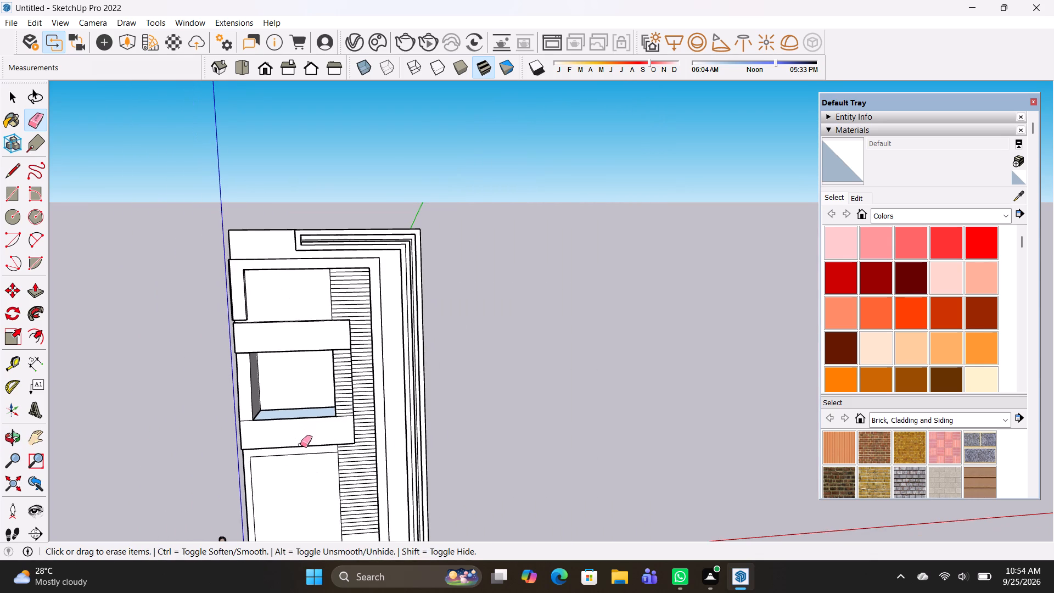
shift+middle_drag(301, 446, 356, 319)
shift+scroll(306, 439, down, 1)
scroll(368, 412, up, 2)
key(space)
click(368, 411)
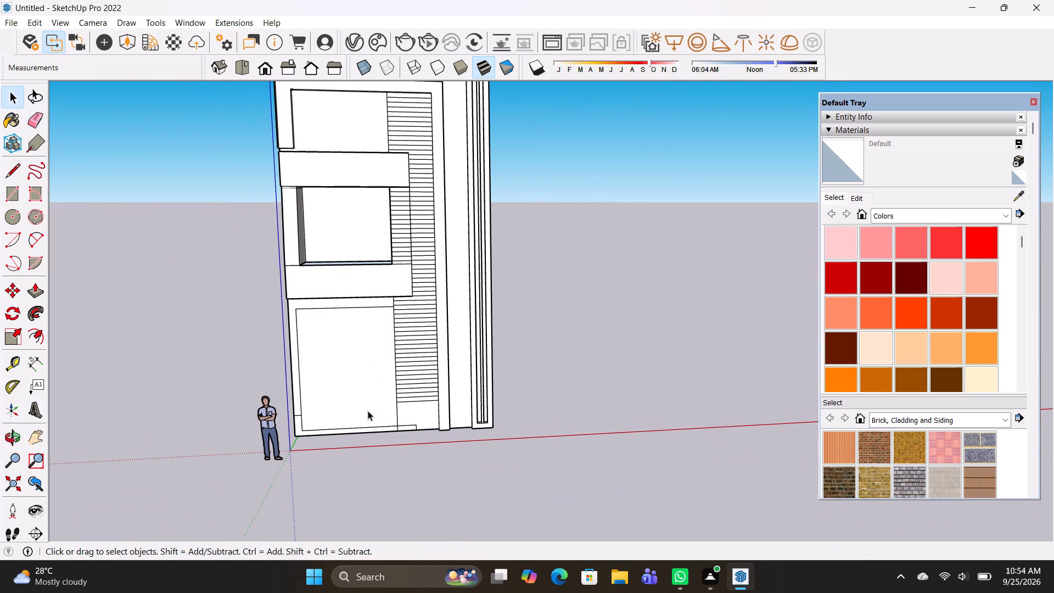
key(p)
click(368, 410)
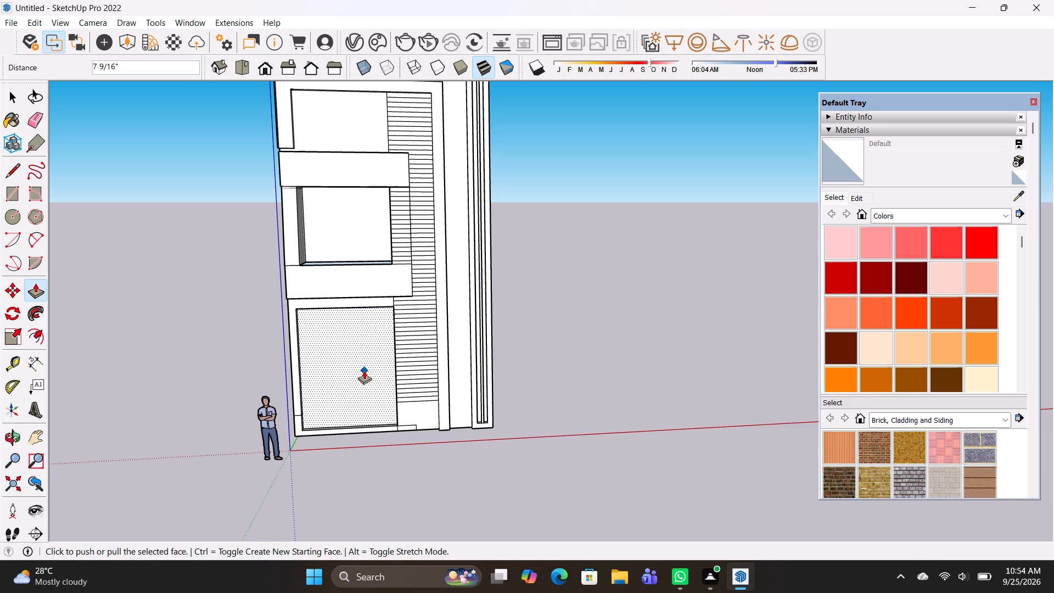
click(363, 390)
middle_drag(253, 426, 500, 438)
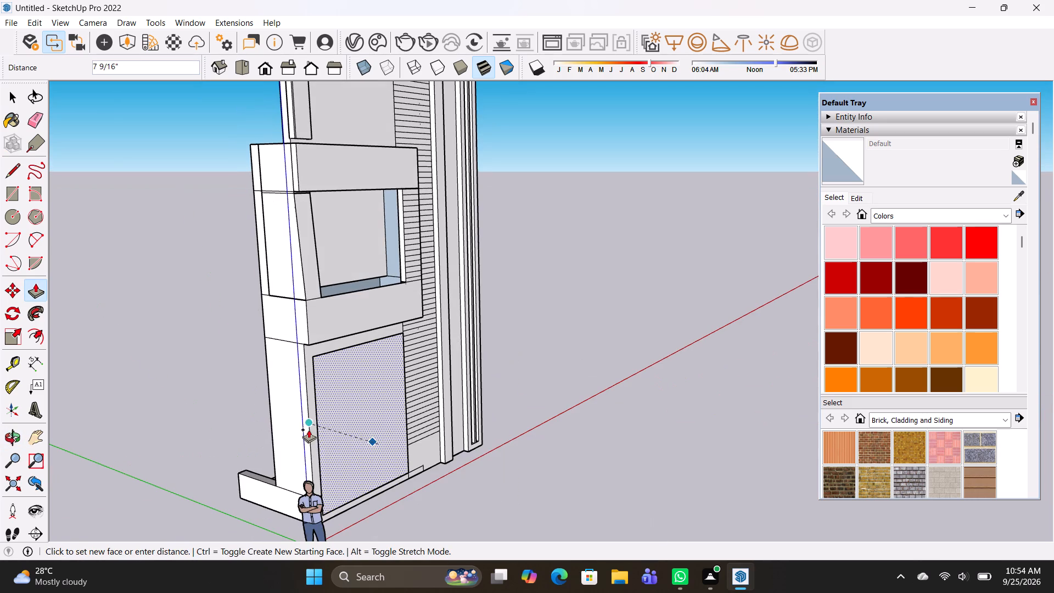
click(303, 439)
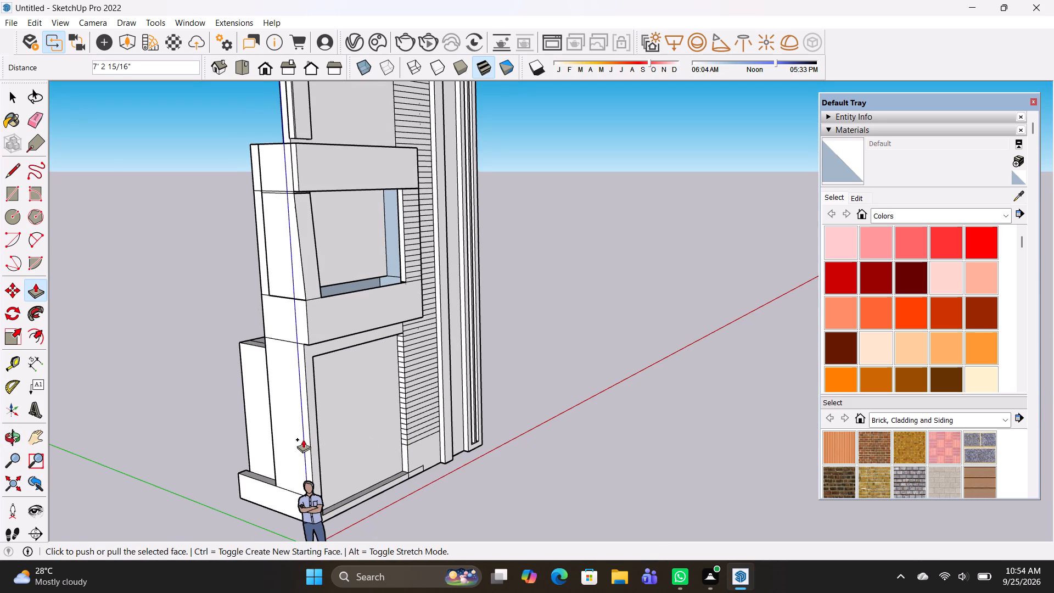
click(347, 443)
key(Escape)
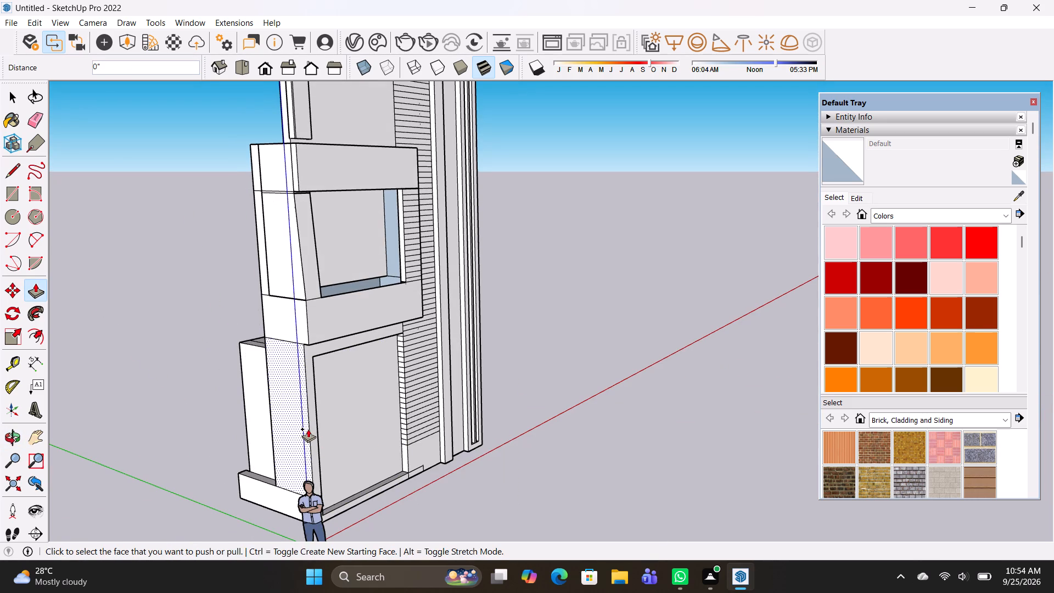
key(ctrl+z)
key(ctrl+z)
Push the ground-level panel below the lower band deep inwards, using the base plinth behind it as the depth reference.
click(344, 445)
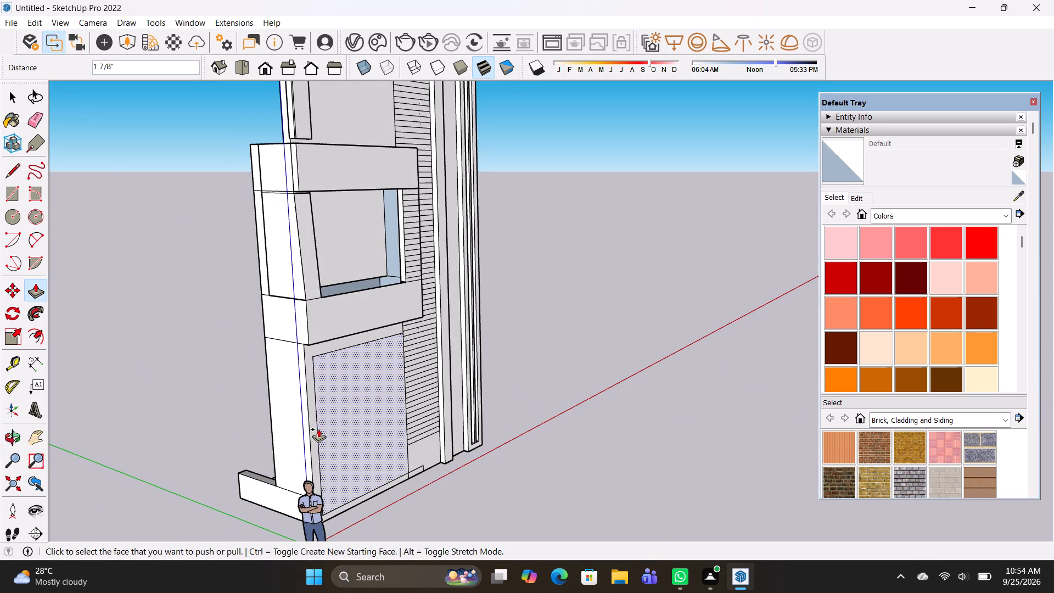
click(319, 434)
click(348, 457)
click(348, 441)
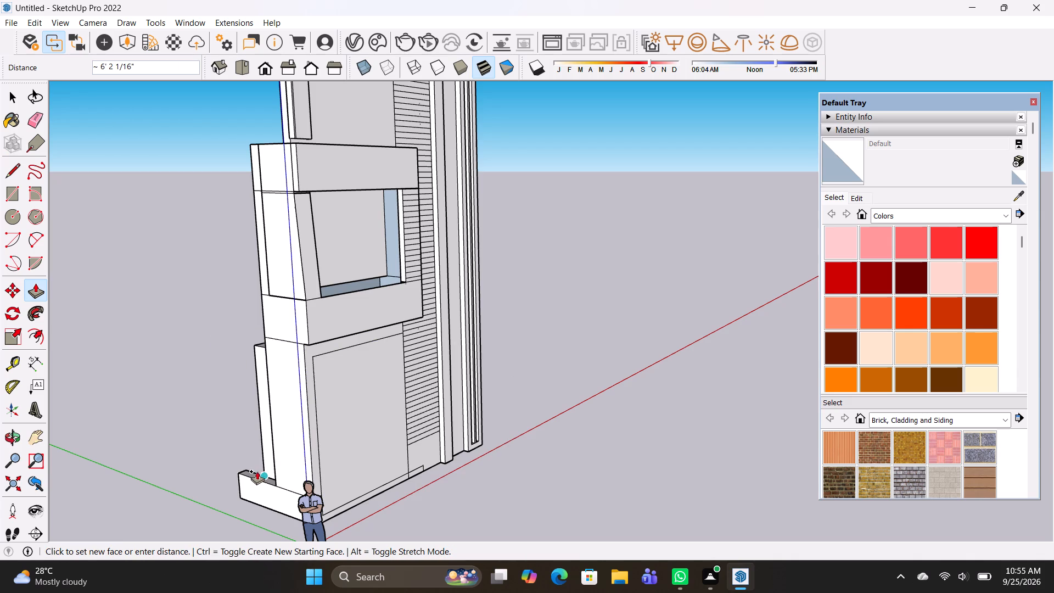
click(256, 471)
Delete the panel face closing the front of the ground-level recess.
key(space)
click(339, 450)
key(Delete)
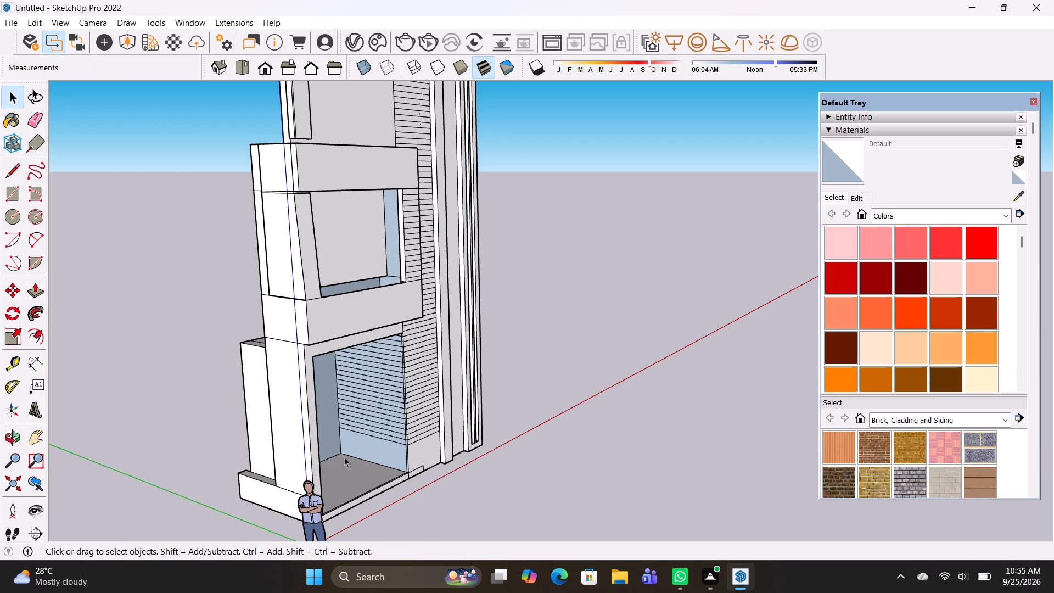
Erase all the horizontal slat lines on the ground-level recess's side wall next to the slatted strip.
middle_drag(347, 465, 80, 398)
scroll(238, 421, up, 7)
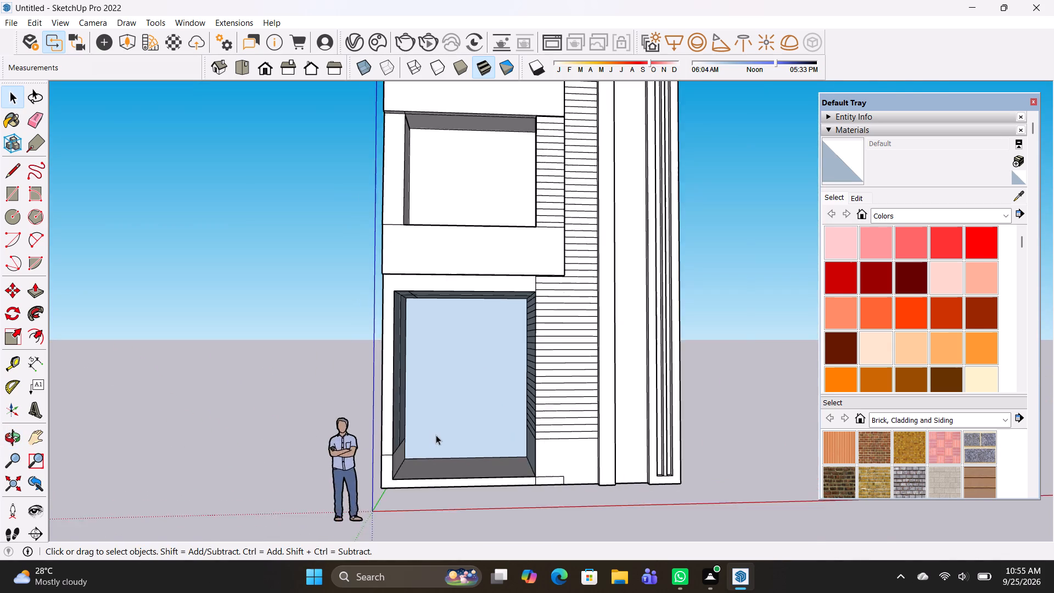
scroll(436, 435, up, 3)
key(r)
key(w)
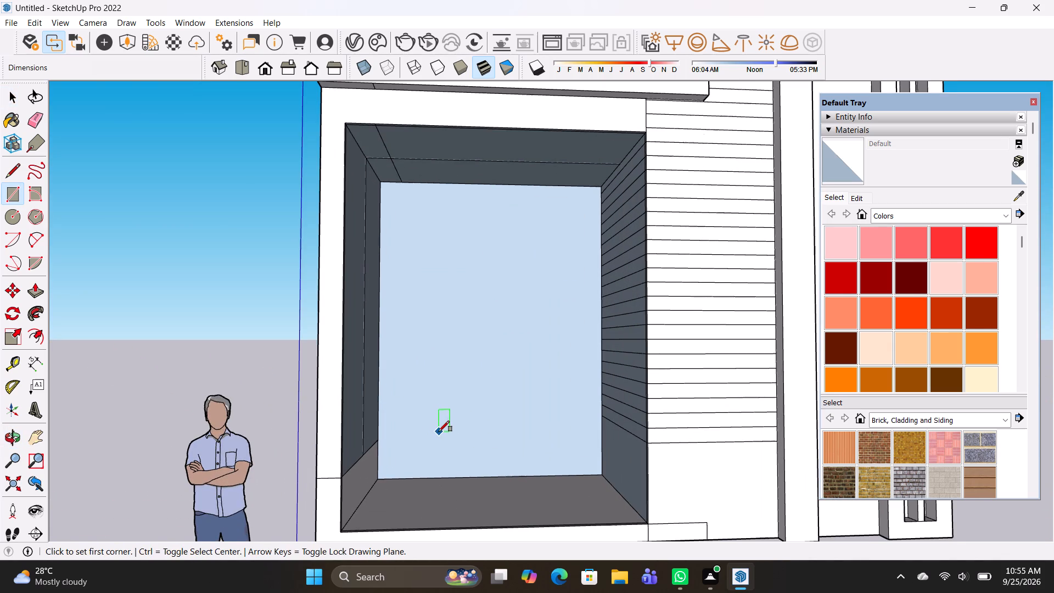
middle_drag(442, 433, 531, 450)
key(e)
drag(580, 428, 592, 336)
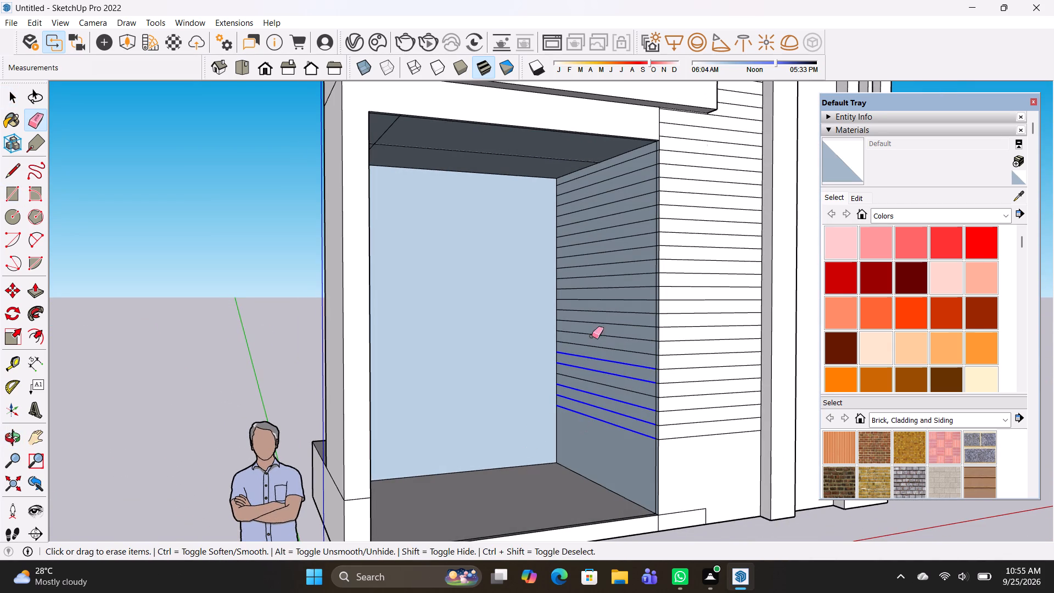
drag(592, 336, 620, 165)
drag(610, 322, 608, 427)
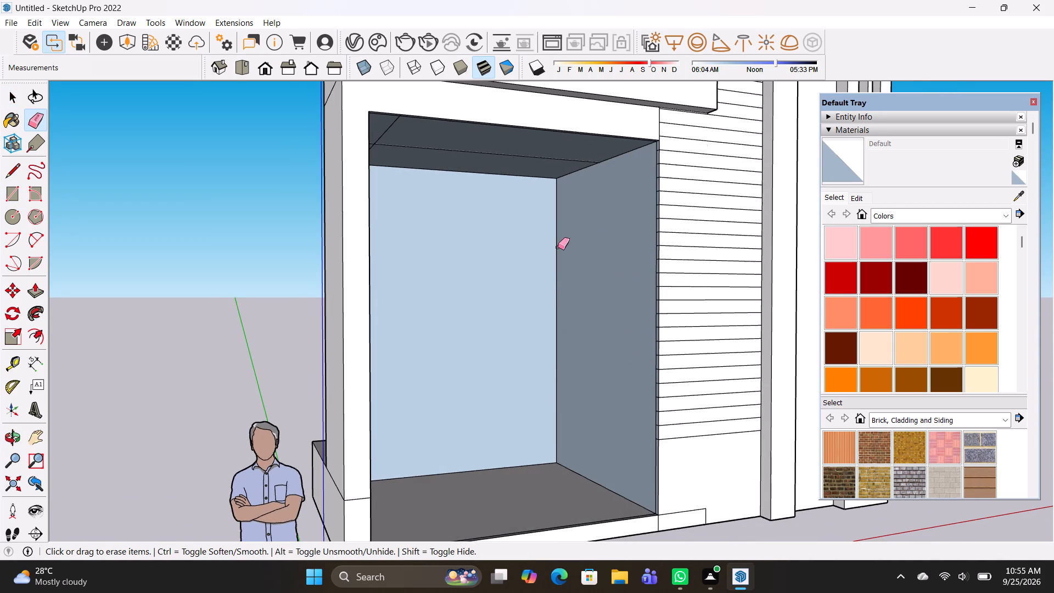
Erase the stray edges across the ground-level recess's ceiling and the vertical edge on its outer side wall.
click(508, 156)
click(389, 134)
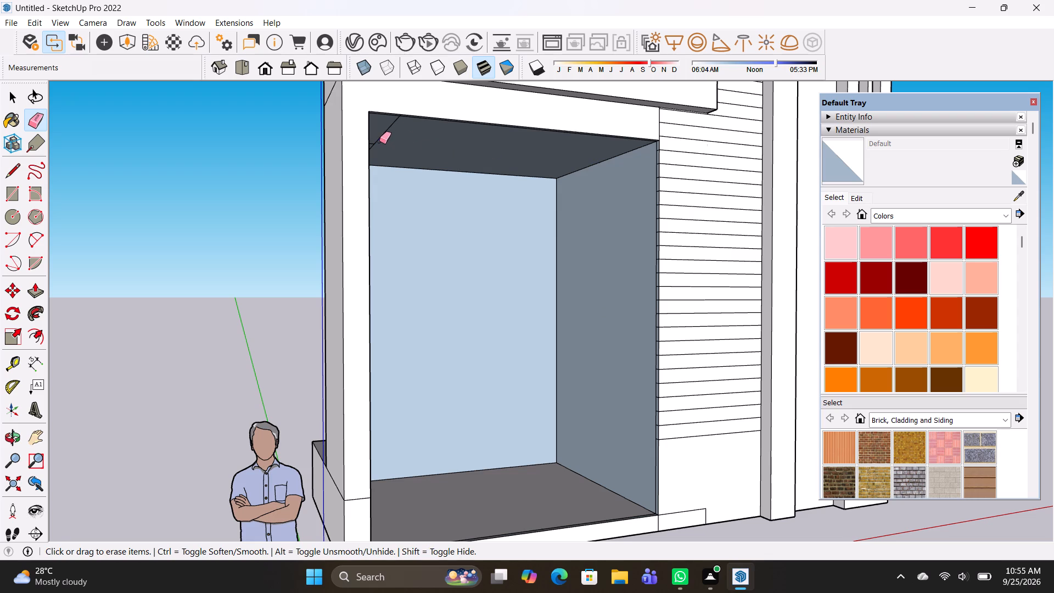
drag(379, 141, 373, 145)
middle_drag(487, 217, 354, 357)
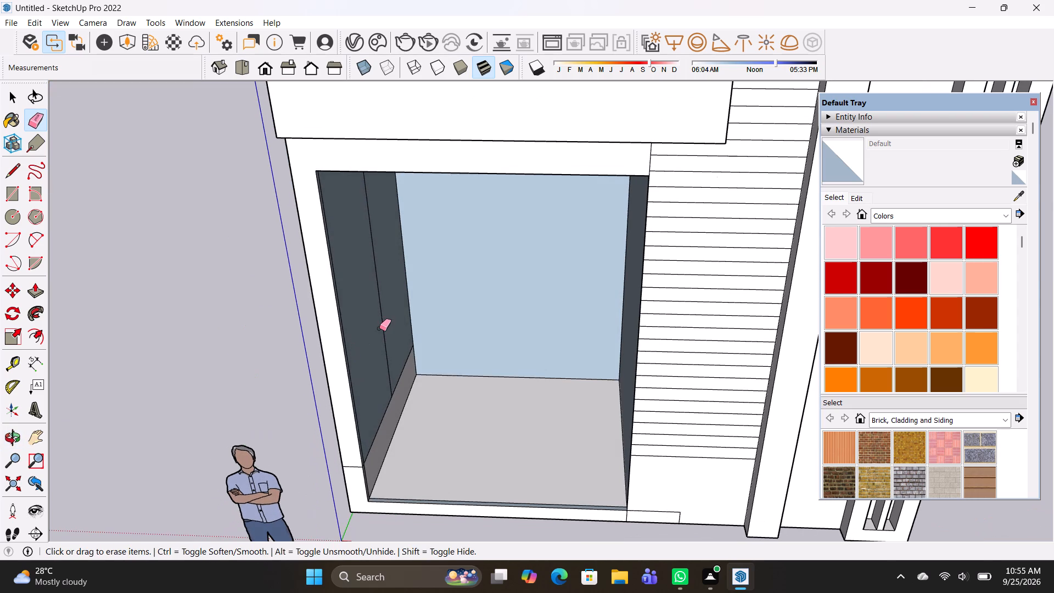
drag(380, 326, 384, 313)
Examine the opened ground-level recess, its base and the facade around it from several angles.
scroll(430, 363, down, 3)
scroll(499, 441, down, 5)
middle_drag(532, 470, 669, 398)
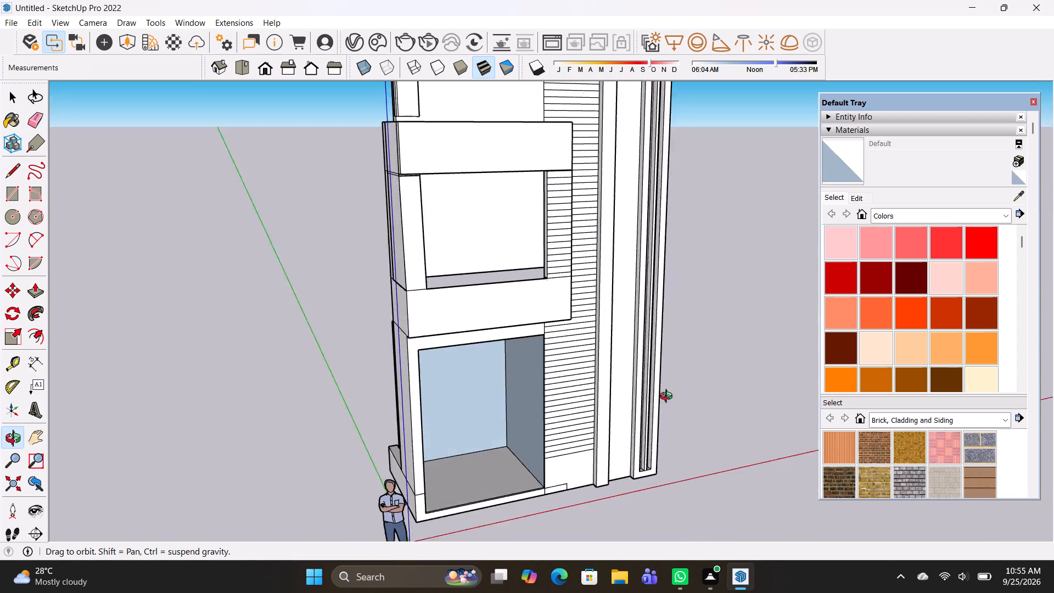
middle_drag(669, 398, 739, 373)
scroll(567, 520, up, 3)
scroll(500, 479, up, 4)
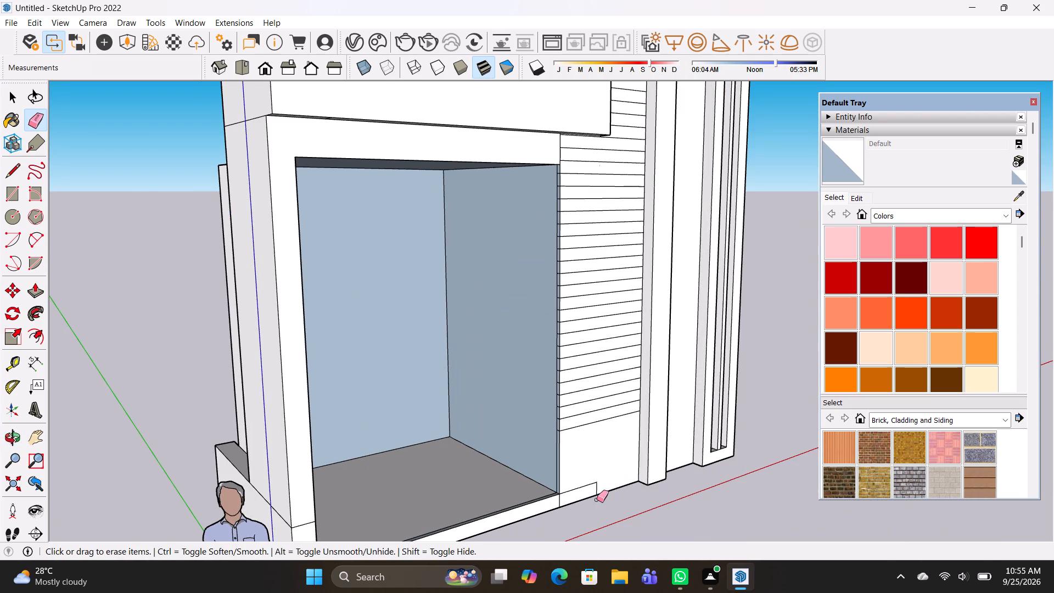
scroll(574, 494, down, 5)
shift+middle_drag(587, 488, 536, 532)
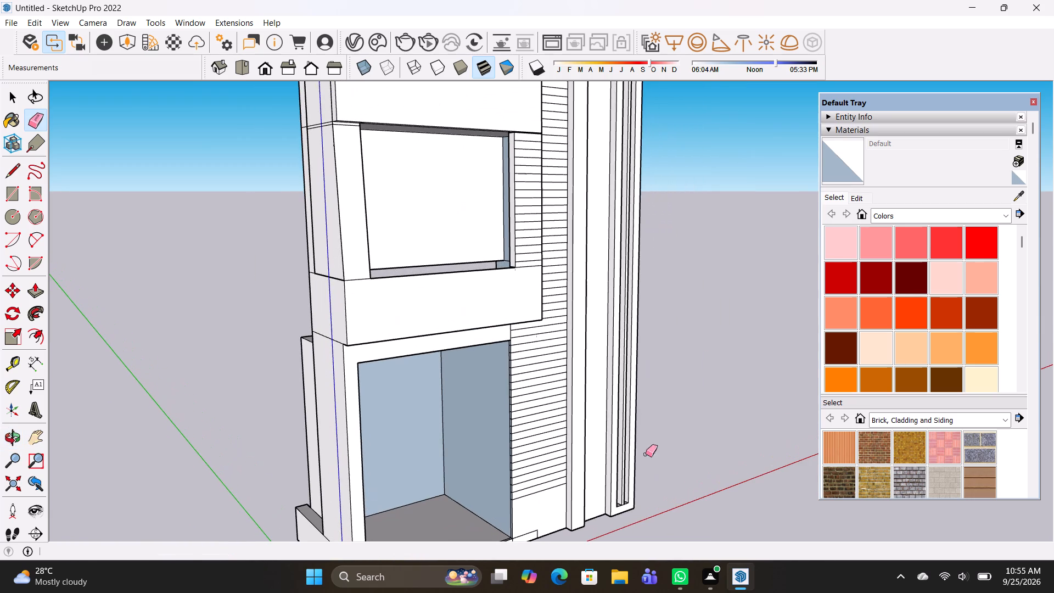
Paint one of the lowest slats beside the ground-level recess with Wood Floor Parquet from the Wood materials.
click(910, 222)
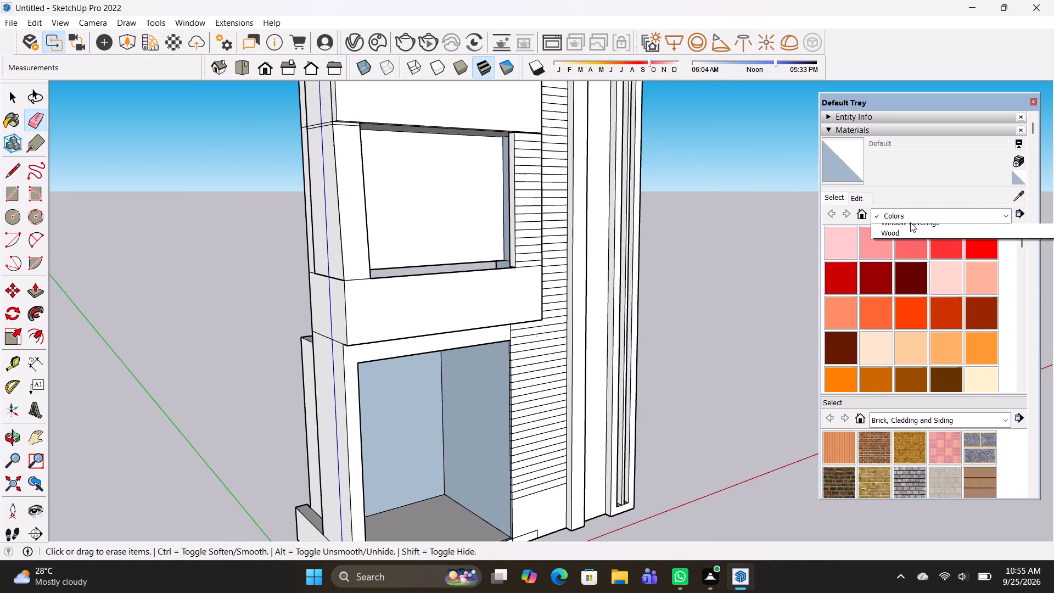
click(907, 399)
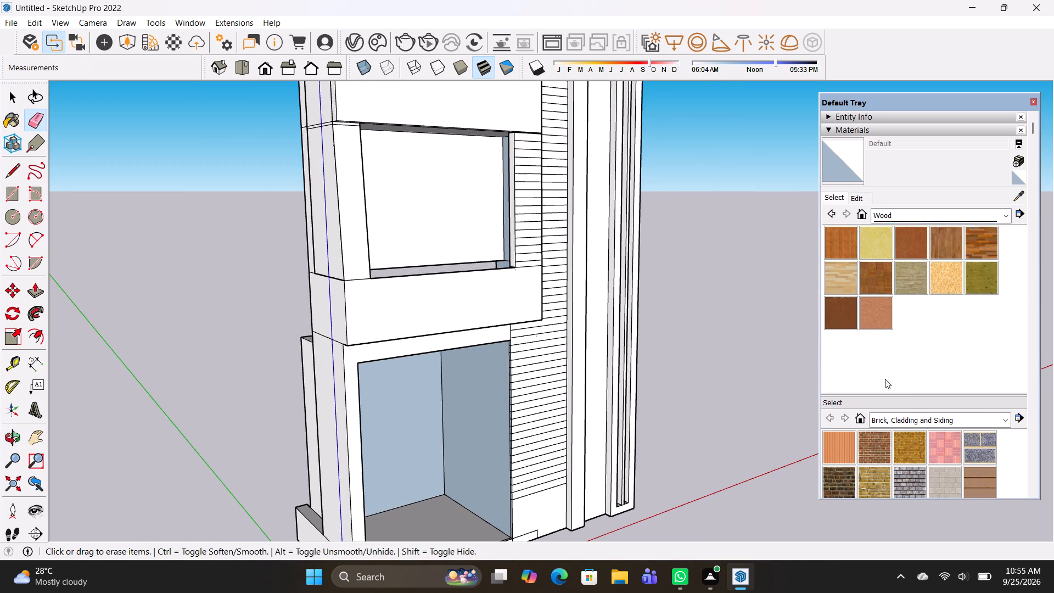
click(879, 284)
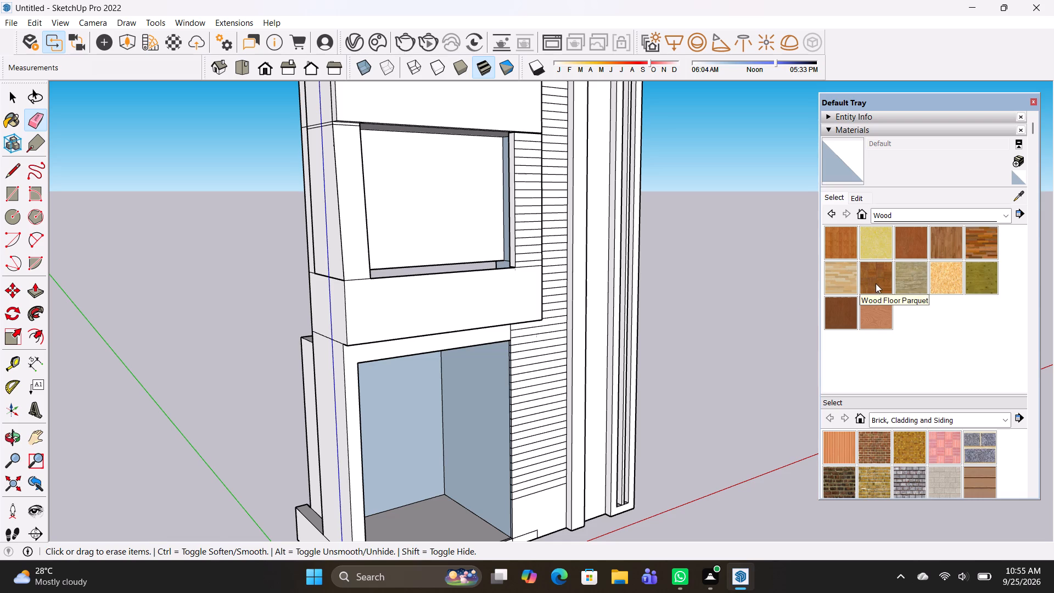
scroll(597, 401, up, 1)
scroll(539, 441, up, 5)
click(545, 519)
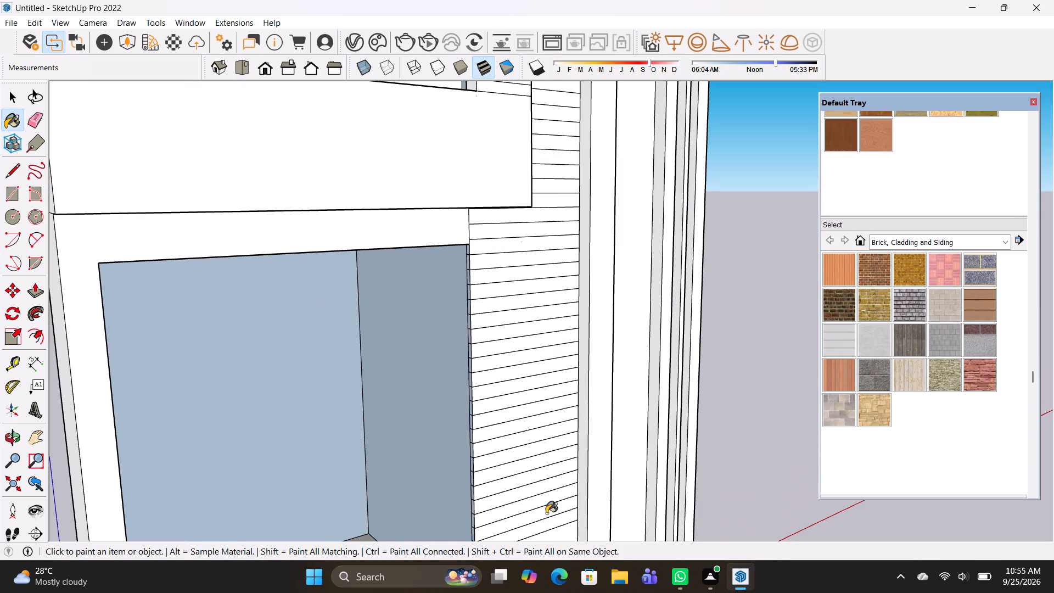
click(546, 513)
Paint the lowest slats beside the ground-level recess with the brown horizontal-board material from Brick, Cladding and Siding.
click(913, 240)
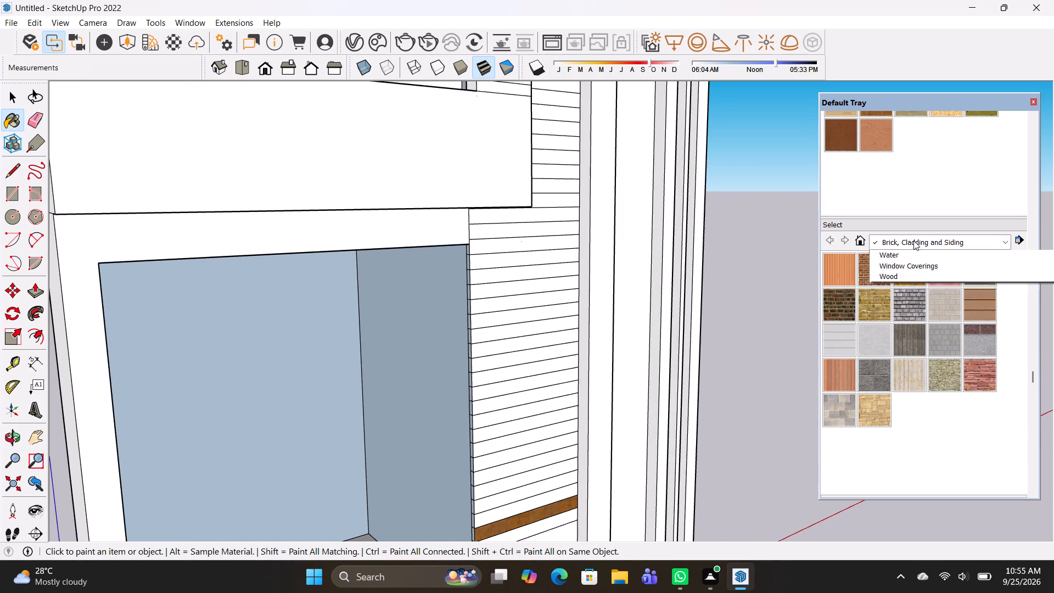
click(912, 240)
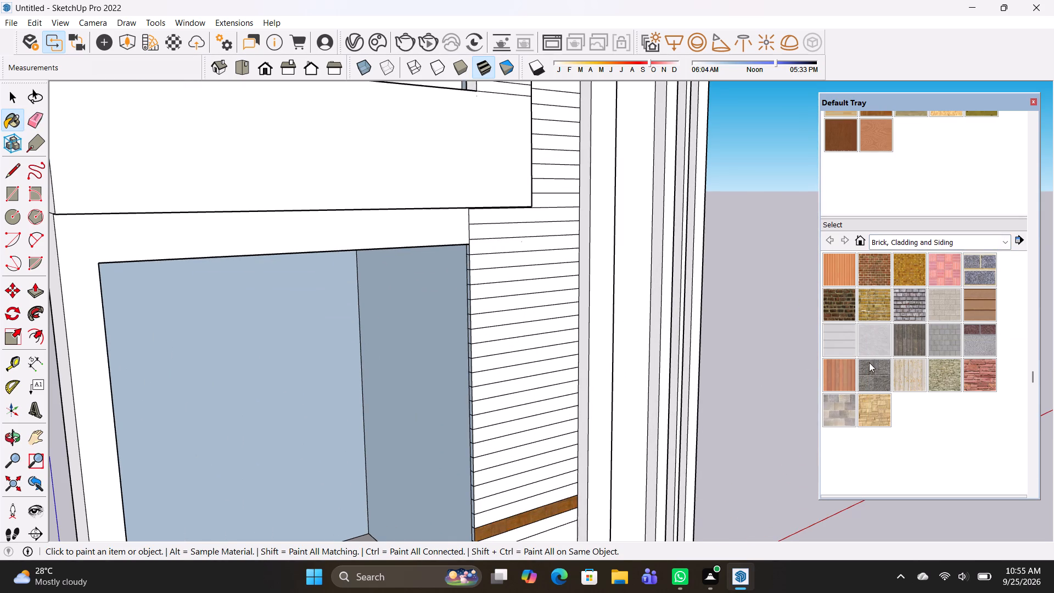
click(982, 300)
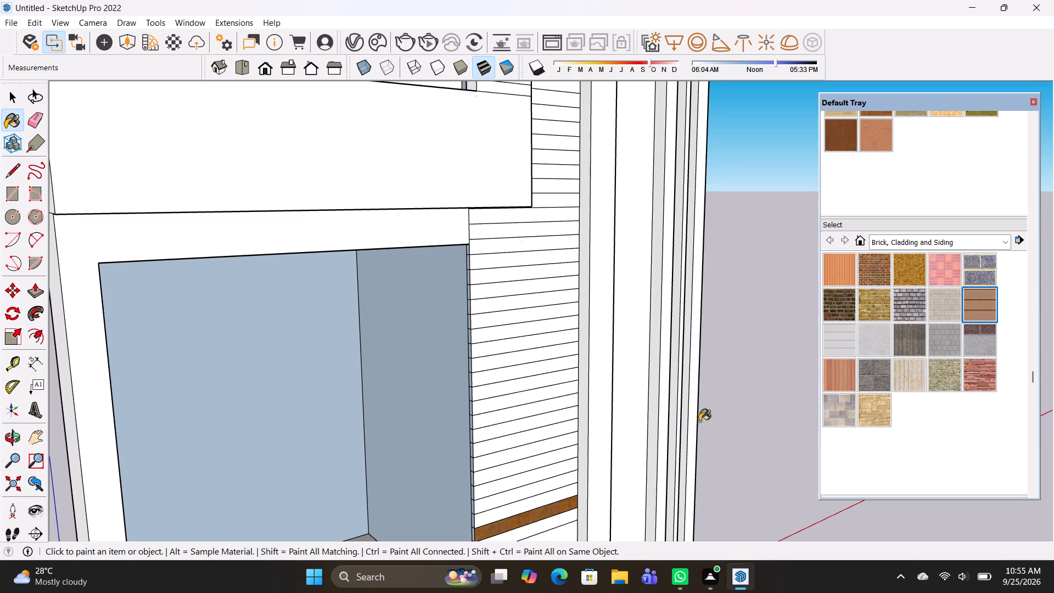
click(515, 522)
click(519, 508)
click(520, 499)
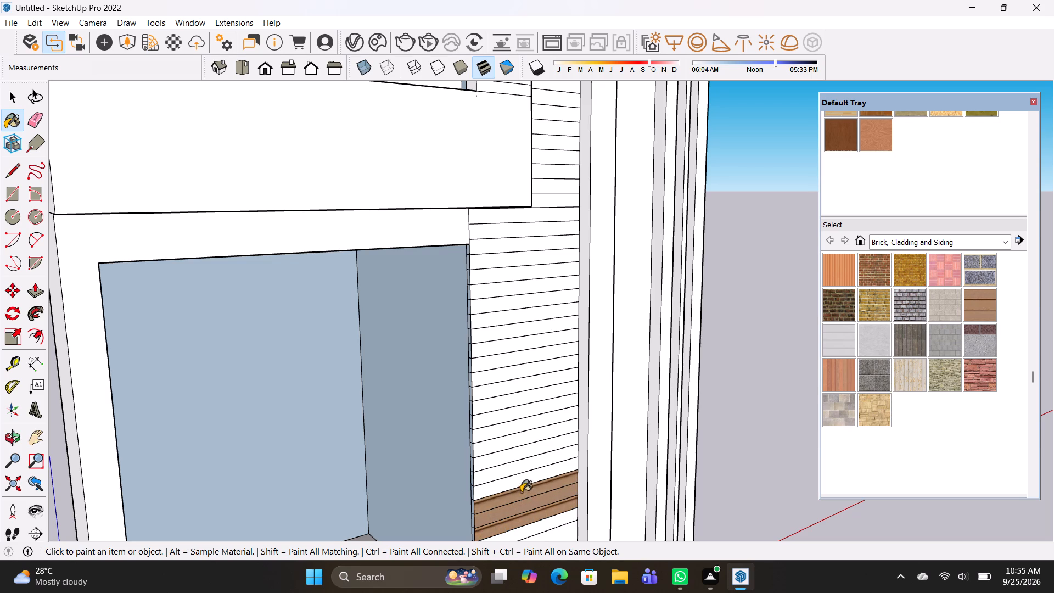
click(526, 476)
click(526, 467)
click(527, 452)
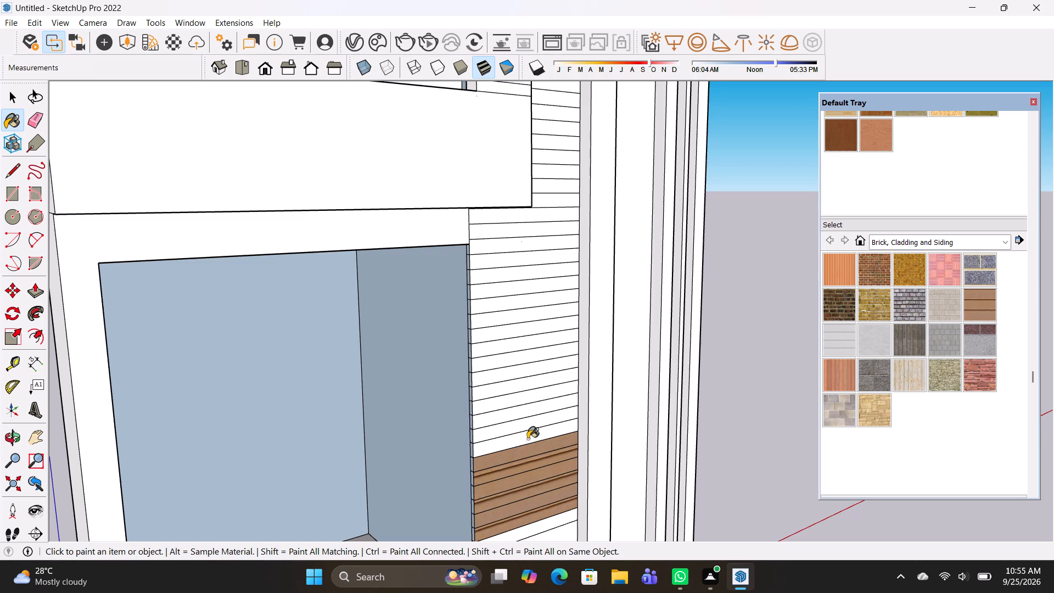
click(526, 437)
click(524, 426)
click(523, 412)
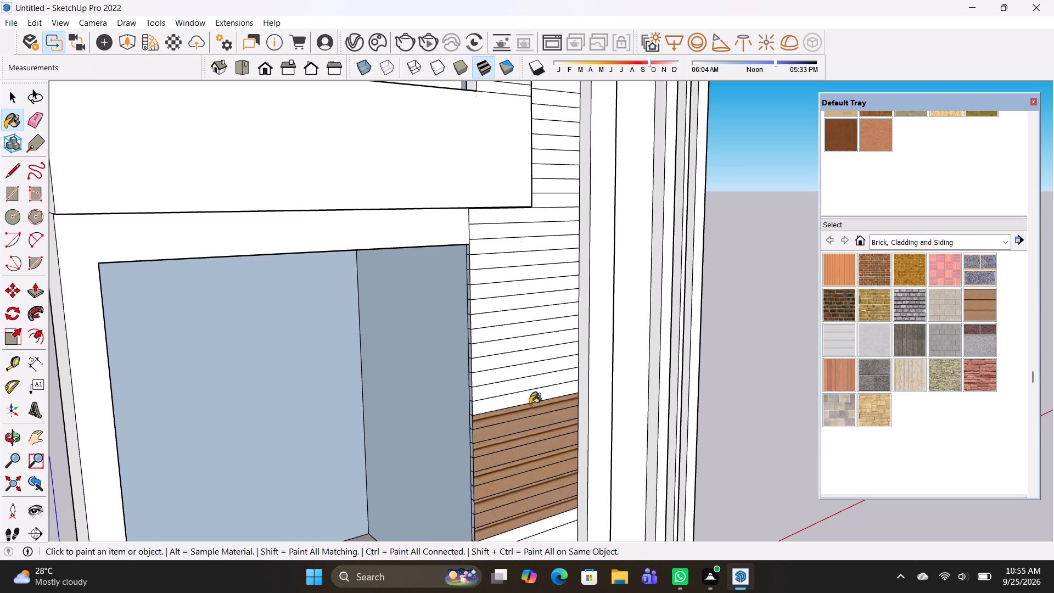
Paint the remaining slats beside the ground-level recess with the same brown boards, up to the underside of the lower band.
click(530, 399)
click(527, 379)
click(526, 368)
click(526, 360)
click(526, 348)
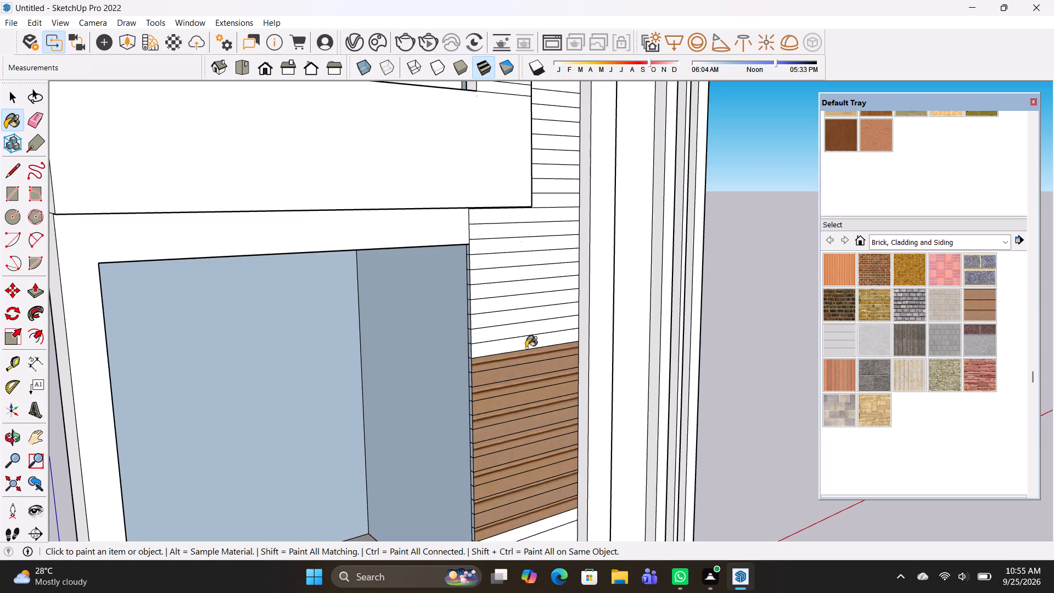
click(526, 334)
click(526, 324)
click(522, 307)
click(522, 296)
drag(515, 326, 515, 315)
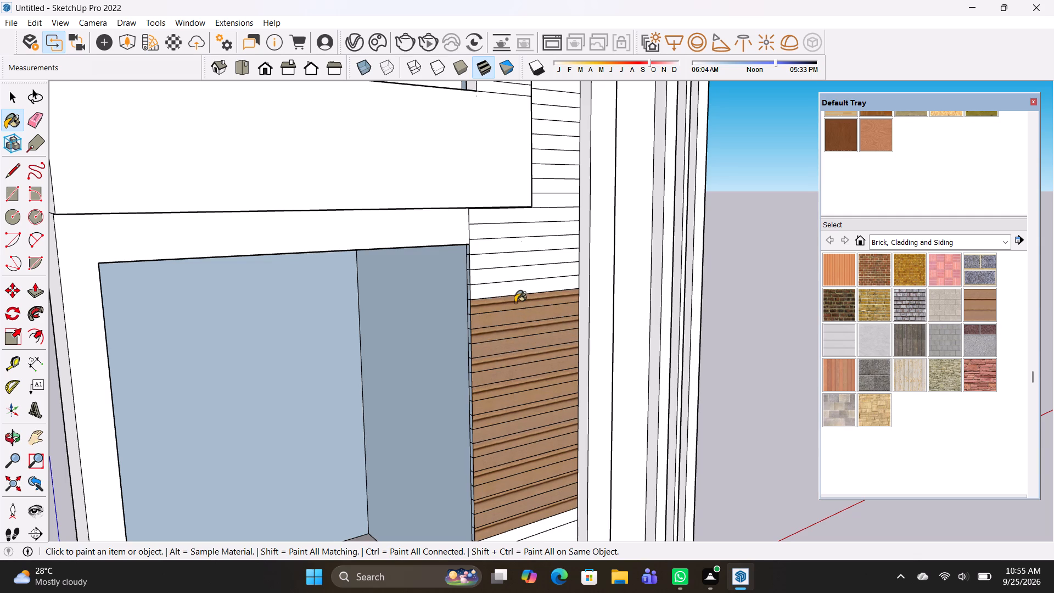
click(515, 289)
click(516, 268)
click(517, 260)
click(518, 250)
click(518, 232)
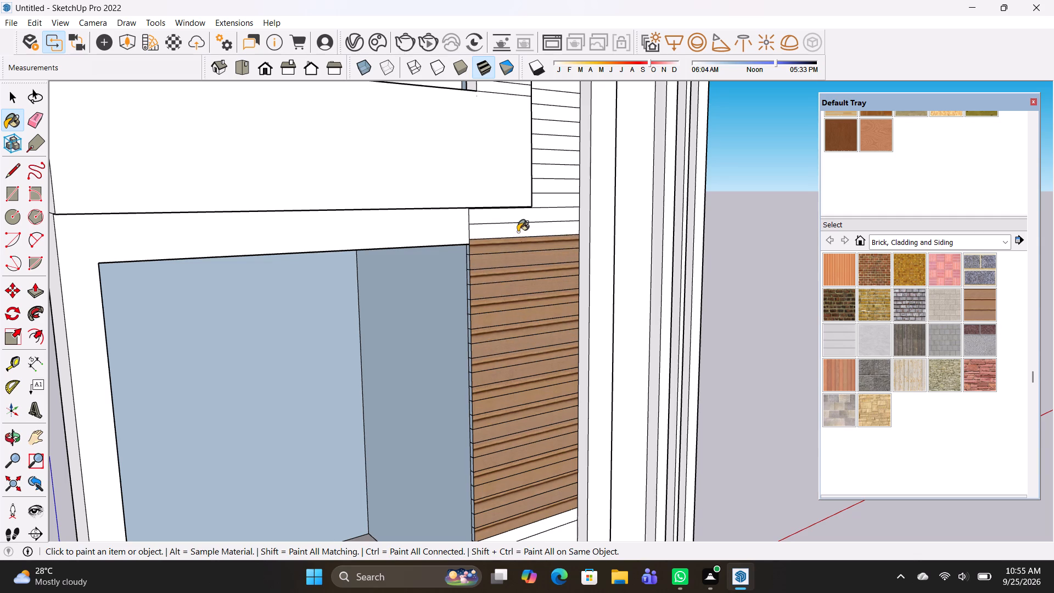
click(518, 214)
Paint the slats beside the lower band with Cladding Siding Tan, working upward from the band's underside.
click(544, 203)
click(549, 186)
click(549, 173)
drag(548, 163, 547, 155)
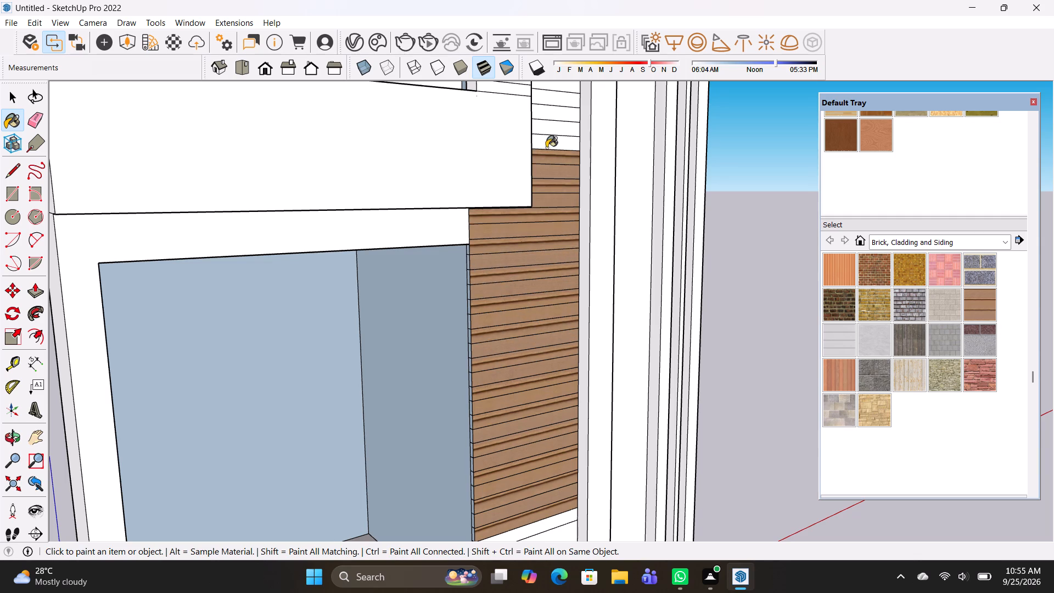
click(546, 147)
drag(546, 136, 546, 130)
click(546, 122)
click(552, 107)
click(552, 107)
click(554, 101)
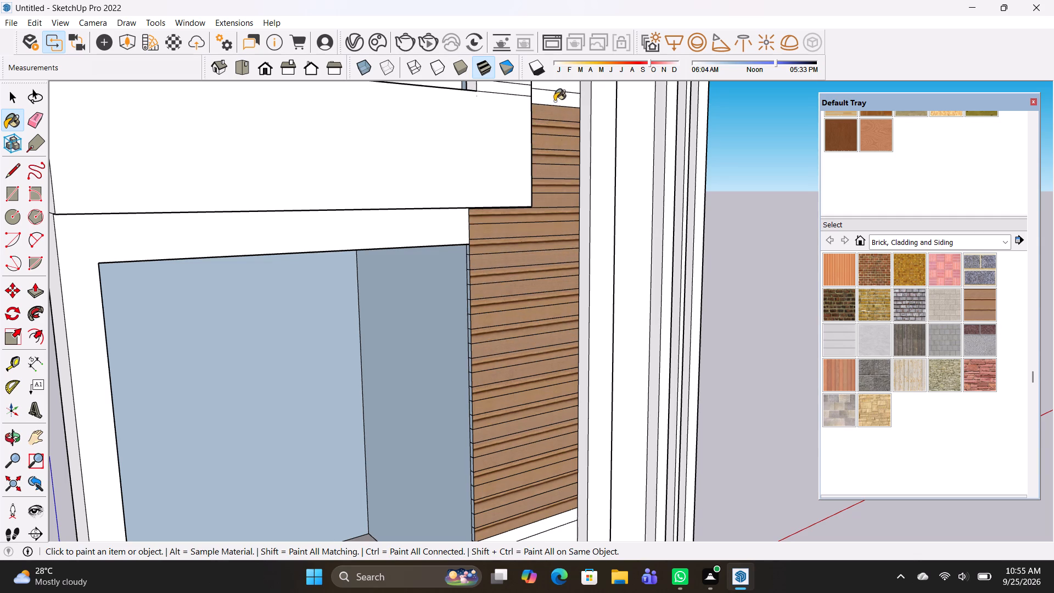
Paint the lower slats in the column next to the middle recess, just above the lower band, with Cladding Siding Tan.
scroll(569, 264, down, 7)
shift+middle_drag(546, 300, 570, 428)
scroll(529, 301, up, 3)
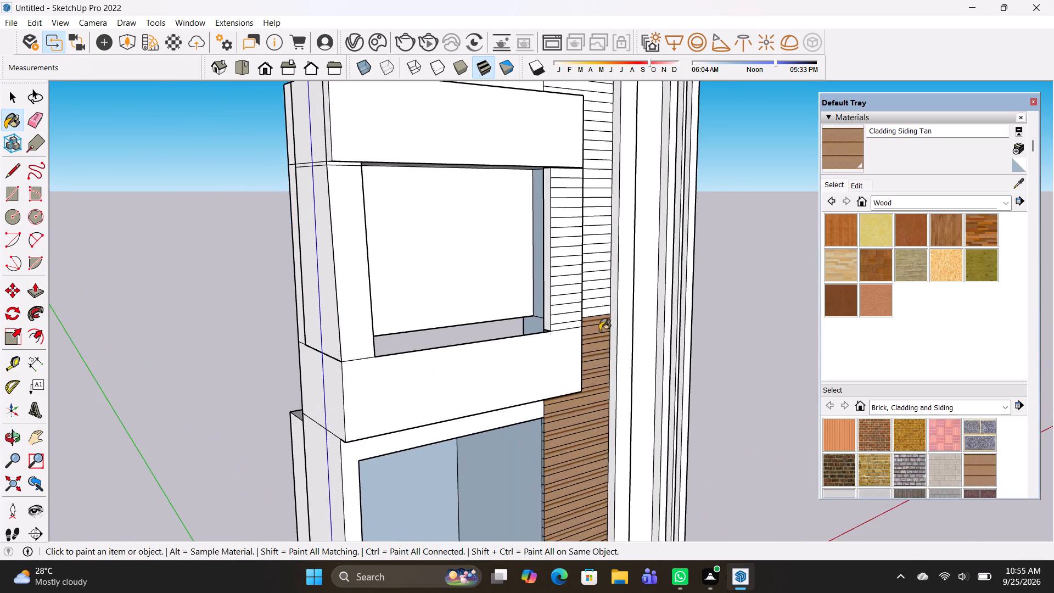
scroll(603, 331, up, 5)
click(579, 330)
click(574, 311)
click(573, 298)
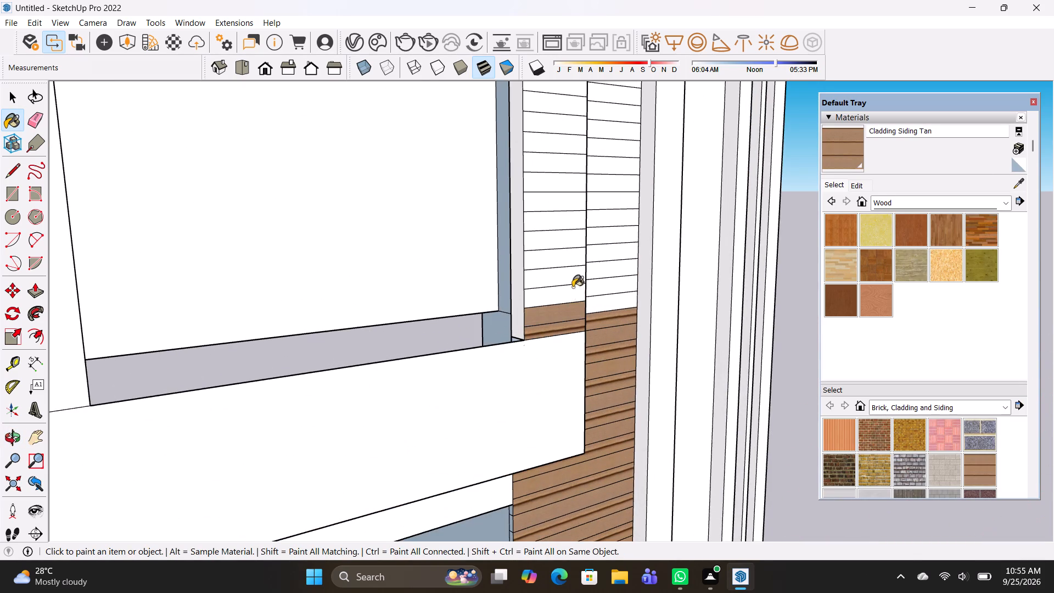
click(571, 282)
drag(573, 269, 573, 264)
click(574, 250)
click(574, 233)
click(573, 216)
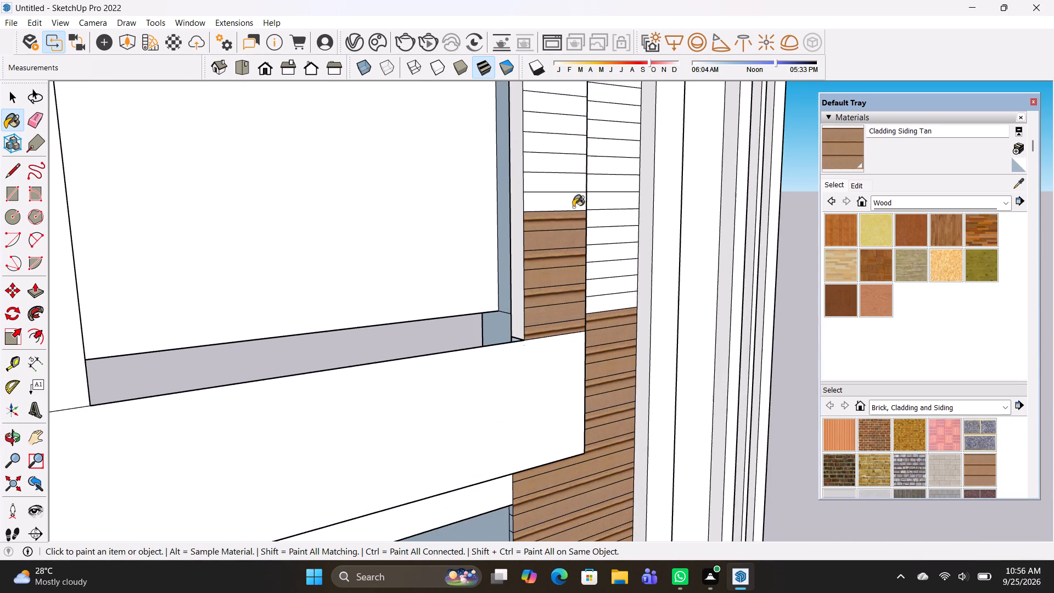
Continue Cladding Siding Tan up the slat column next to the middle recess, to near its top.
click(573, 199)
click(569, 187)
click(567, 175)
click(566, 157)
click(566, 141)
click(565, 123)
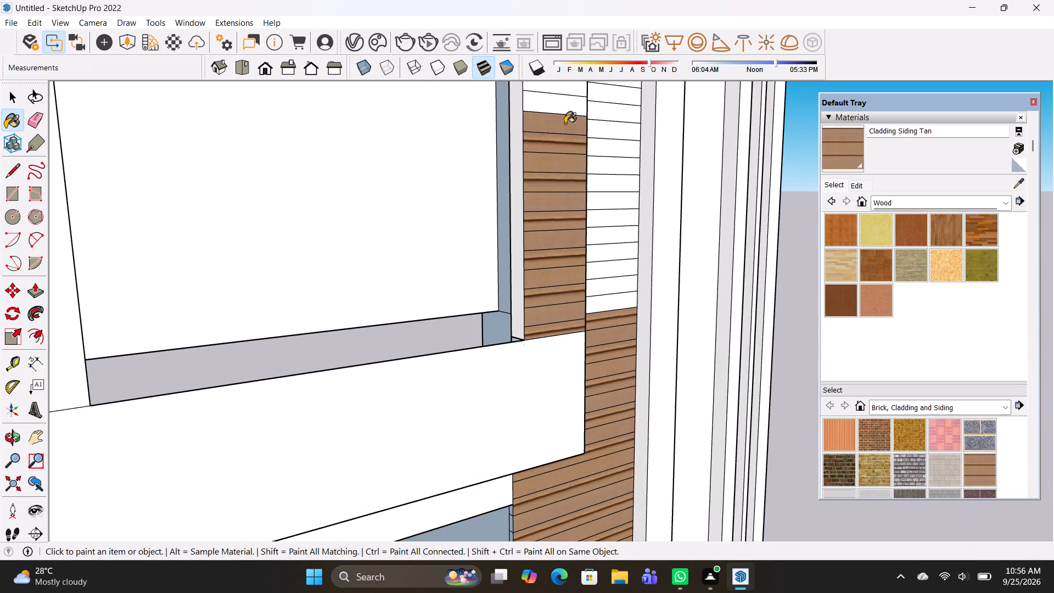
click(575, 102)
click(574, 95)
Paint the outer column of slats beside the middle recess with Cladding Siding Tan, down to the already clad slats.
click(609, 94)
drag(612, 107, 612, 107)
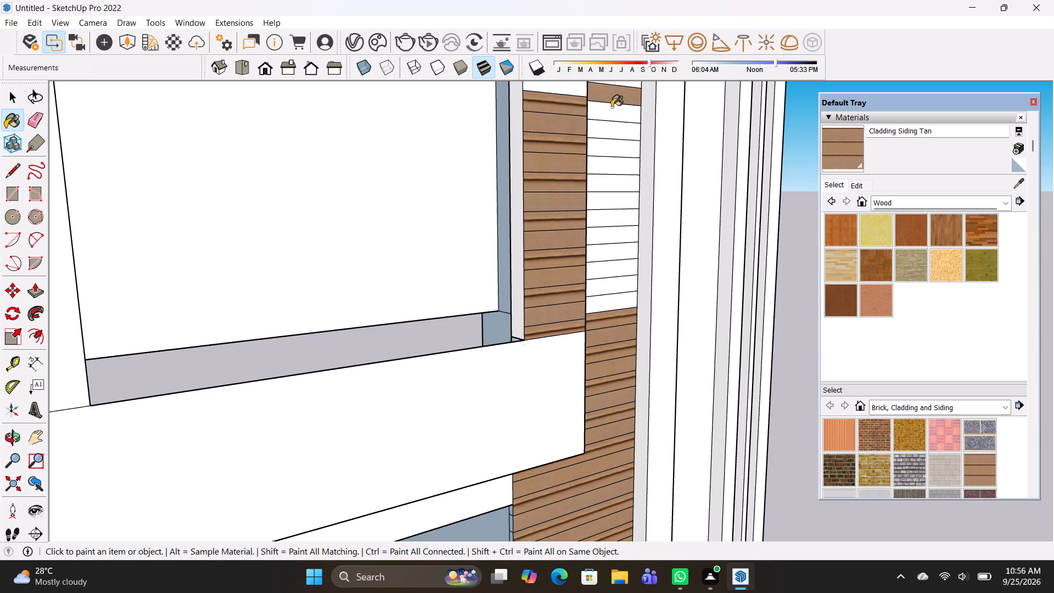
drag(612, 107, 612, 118)
click(613, 136)
click(616, 153)
click(617, 169)
click(617, 182)
click(618, 198)
click(618, 209)
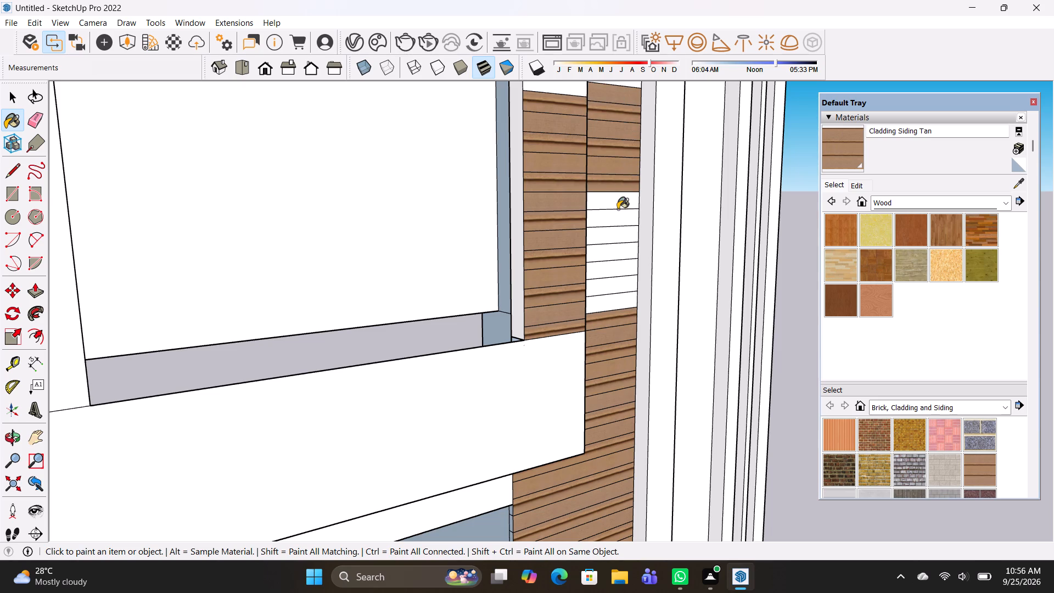
double_click(619, 230)
click(621, 257)
click(623, 275)
click(624, 288)
click(624, 299)
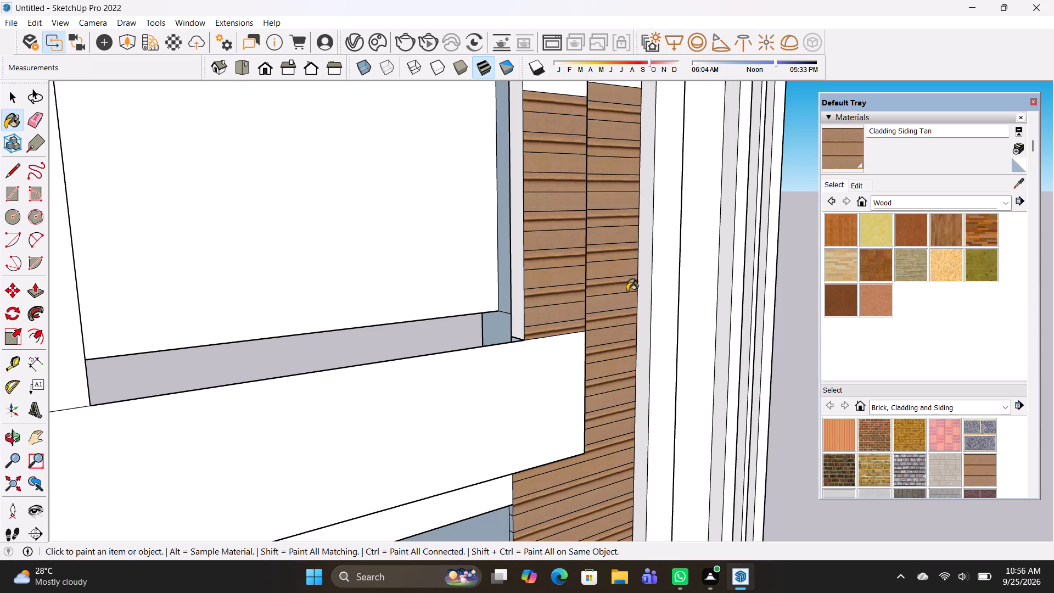
Paint the remaining slats under the upper band, in both columns, with Cladding Siding Tan.
click(581, 92)
scroll(630, 239, down, 5)
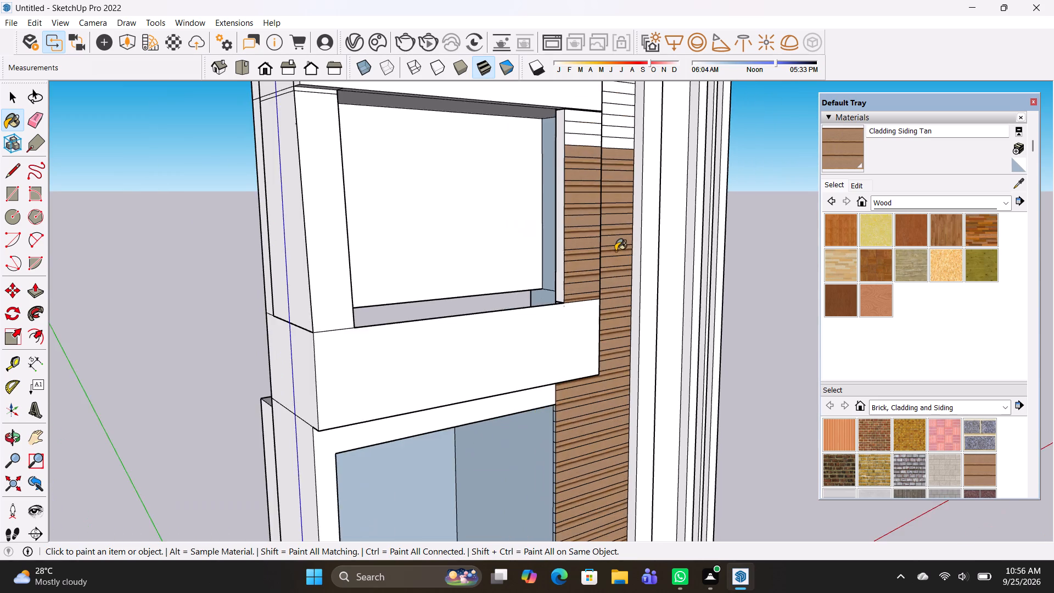
shift+middle_drag(612, 314, 590, 497)
scroll(567, 363, up, 2)
click(557, 345)
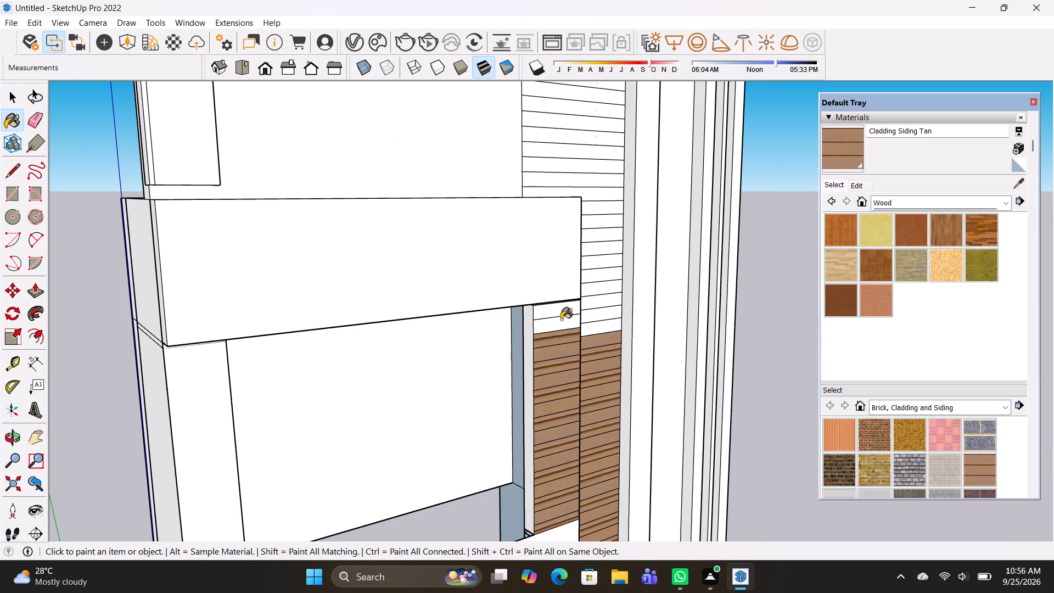
click(561, 320)
click(562, 307)
click(599, 323)
click(606, 318)
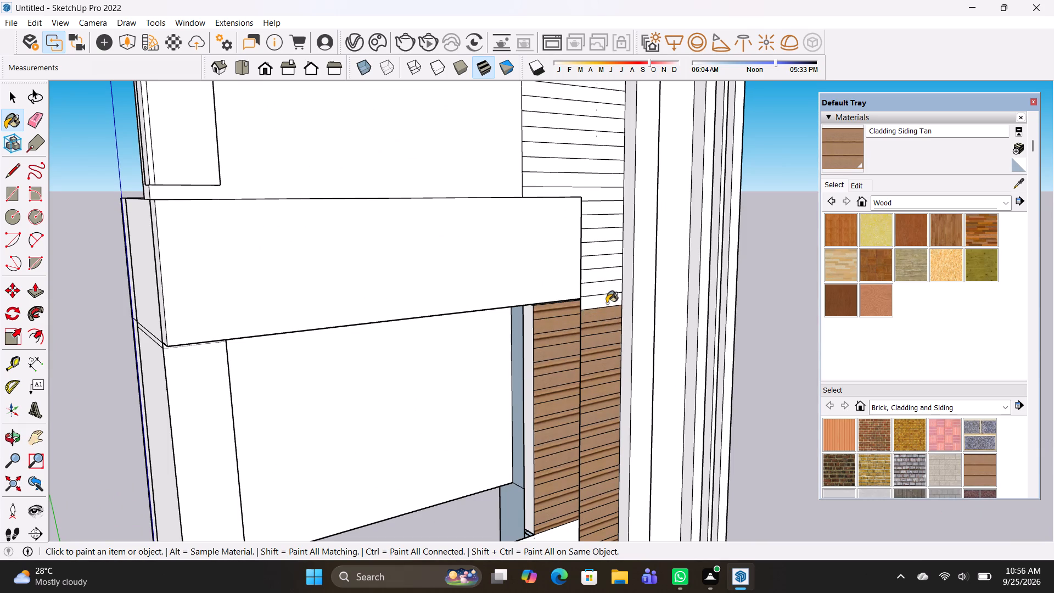
Paint the slats beside the end of the upper band with Cladding Siding Tan, up to the band's top edge.
click(607, 303)
click(608, 284)
click(608, 272)
click(607, 264)
click(604, 254)
click(606, 242)
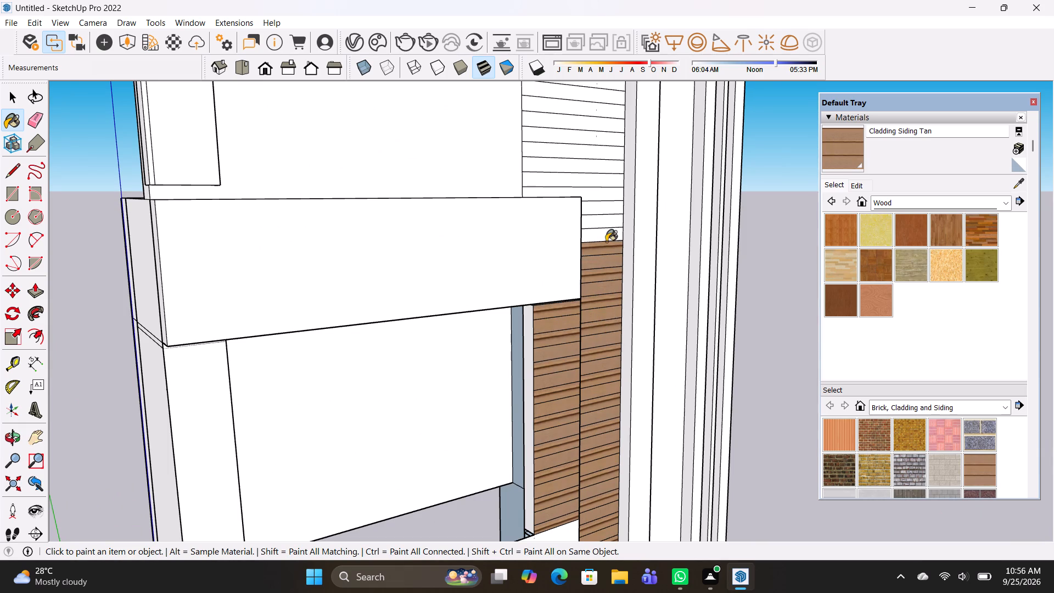
click(608, 222)
click(608, 238)
click(607, 210)
click(605, 195)
click(602, 180)
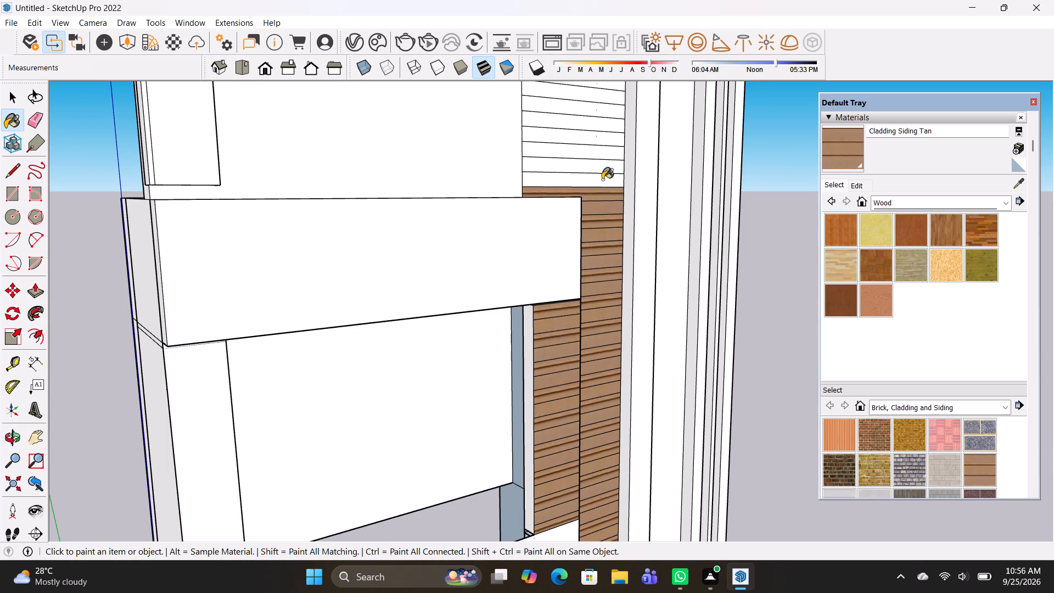
Paint the full-width slats just above the upper band with Cladding Siding Tan.
click(600, 170)
click(600, 156)
click(599, 144)
click(592, 123)
click(588, 111)
click(584, 105)
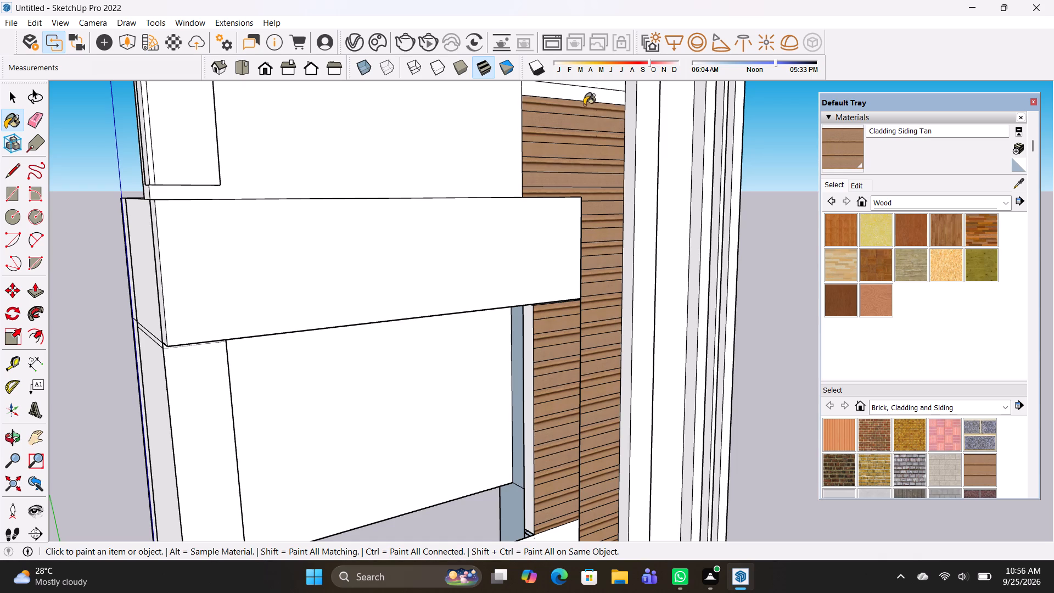
Paint the topmost slats with Cladding Siding Tan, up to the underside of the top frame.
scroll(598, 231, down, 3)
shift+middle_drag(597, 234, 617, 447)
scroll(623, 324, up, 2)
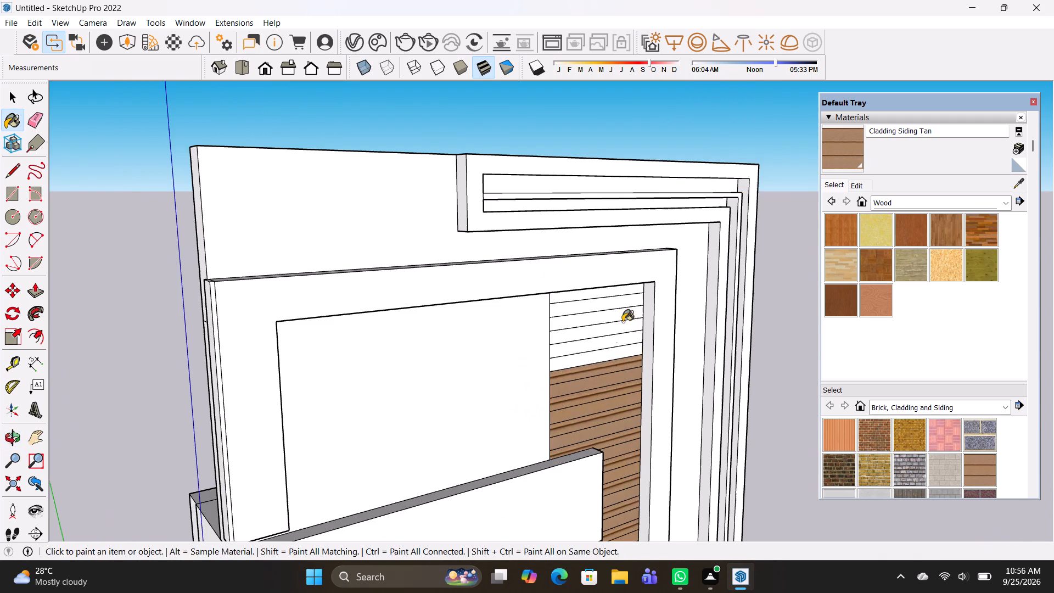
click(596, 357)
click(599, 349)
click(602, 332)
click(602, 314)
click(602, 309)
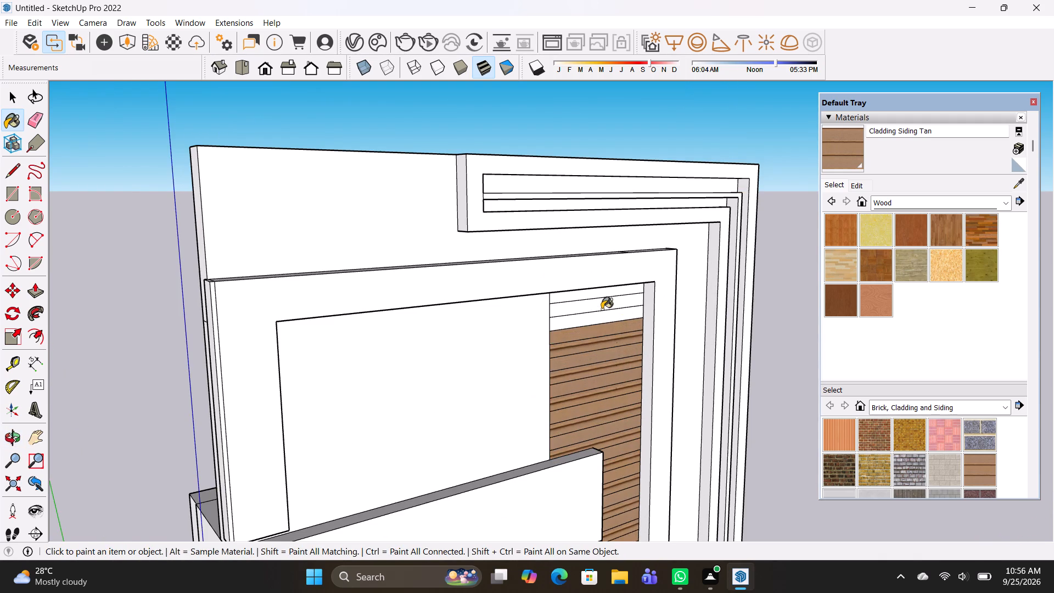
click(604, 299)
click(608, 292)
click(605, 321)
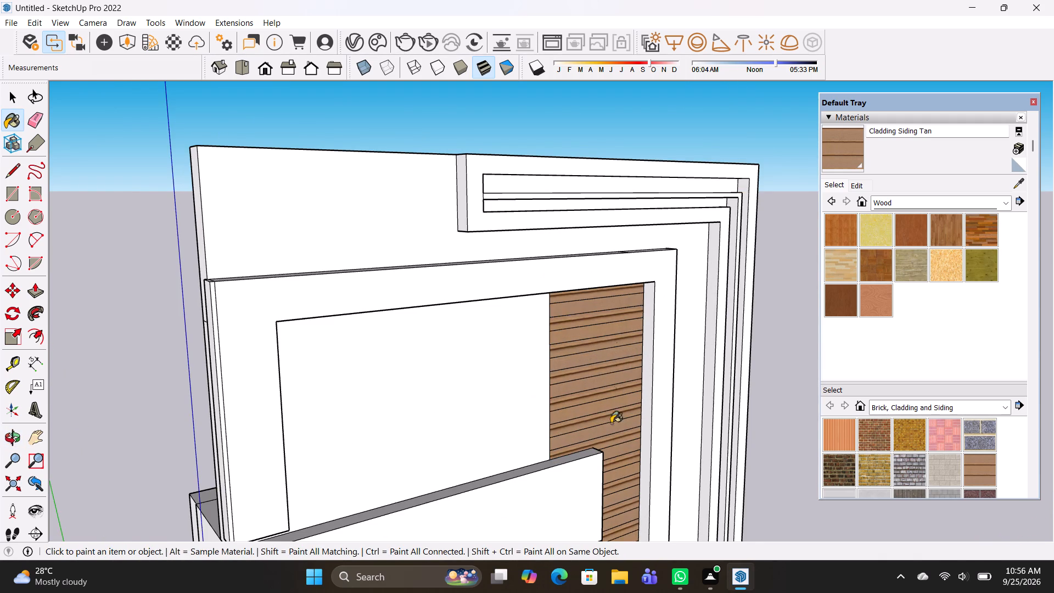
Paint the upper narrow side faces of the projecting slat column, below the upper band, with Cladding Siding Tan.
middle_drag(607, 428, 179, 390)
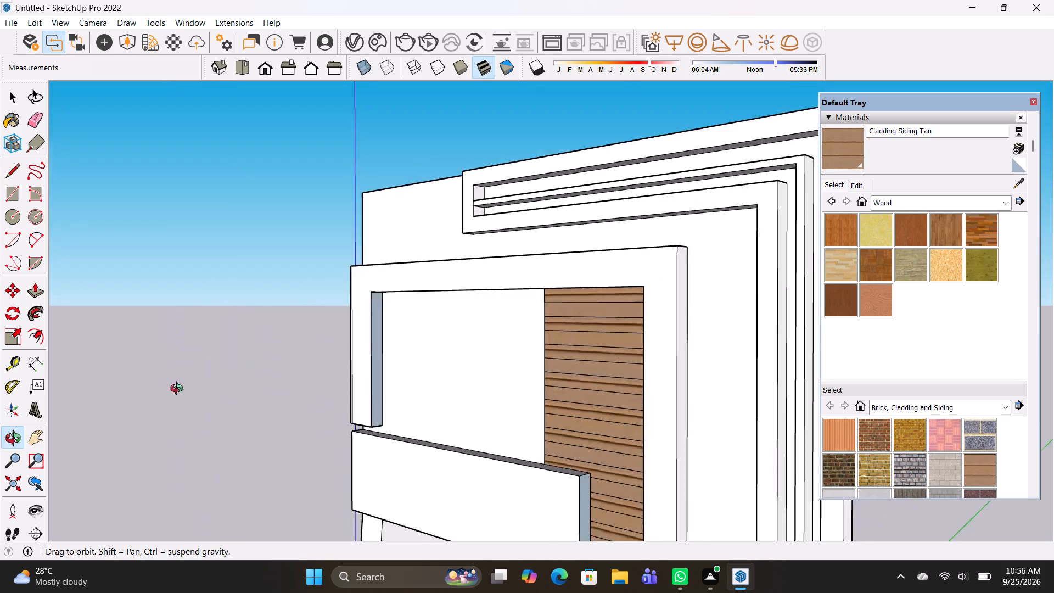
middle_drag(179, 390, 40, 388)
scroll(686, 482, down, 3)
scroll(534, 455, down, 2)
middle_drag(491, 452, 745, 478)
shift+middle_drag(663, 500, 621, 344)
scroll(582, 382, up, 6)
middle_drag(585, 451, 508, 454)
scroll(583, 372, up, 3)
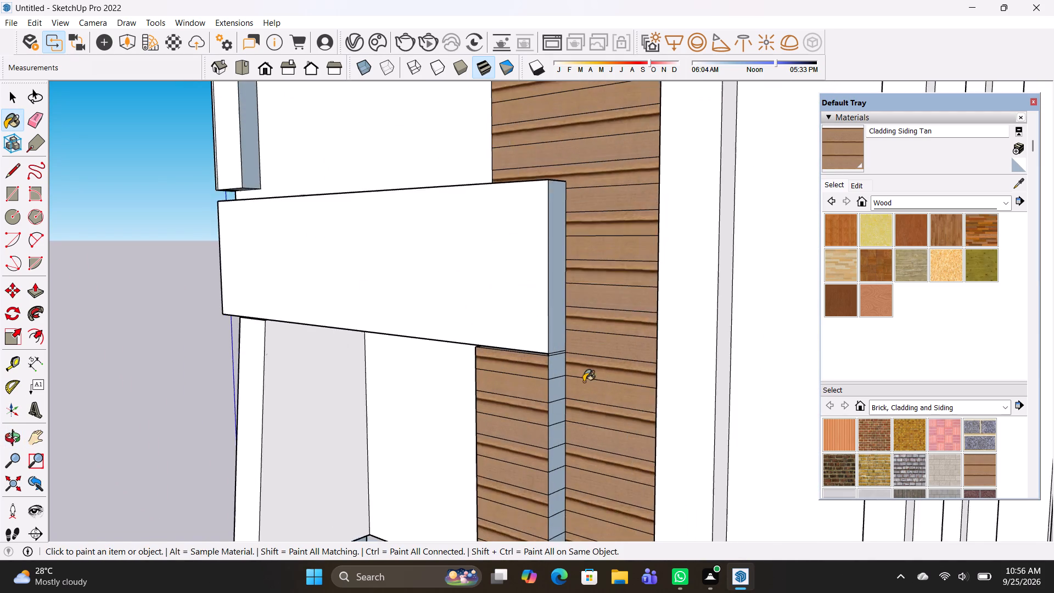
scroll(584, 382, up, 3)
click(545, 358)
click(545, 380)
click(545, 400)
click(550, 430)
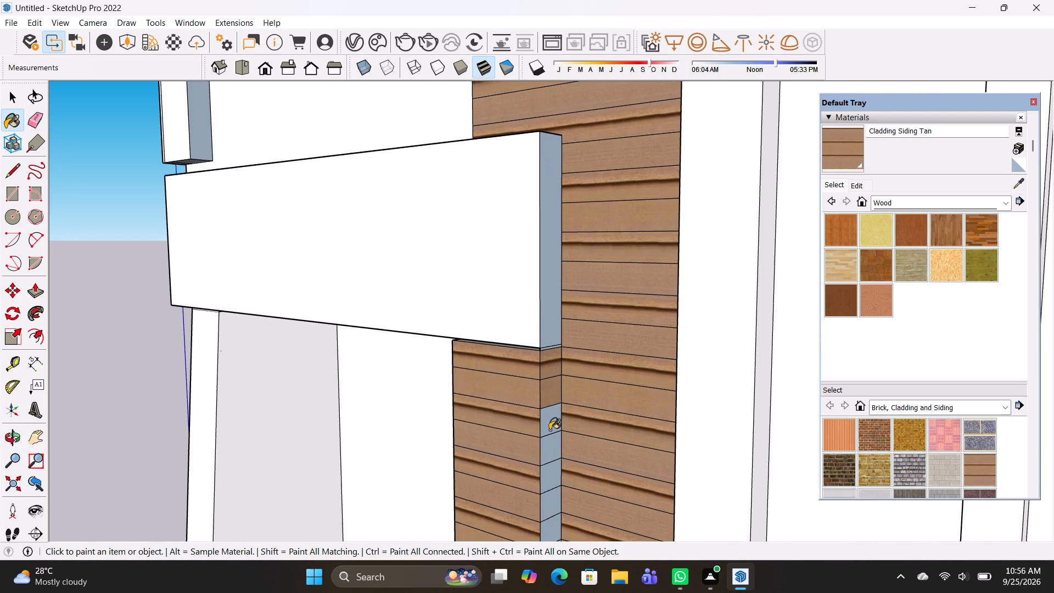
click(557, 453)
click(555, 475)
click(554, 495)
click(551, 516)
drag(558, 540, 558, 536)
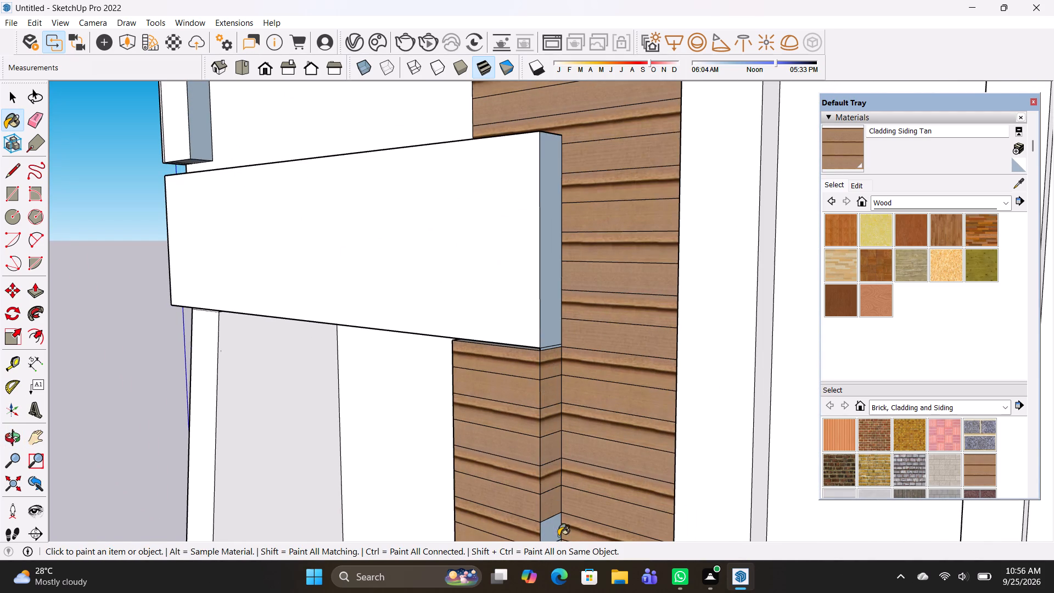
drag(558, 536, 557, 535)
click(557, 533)
Paint the remaining narrow side faces of the projecting slat column with Cladding Siding Tan, down to the lower band.
middle_drag(557, 516, 511, 229)
click(502, 278)
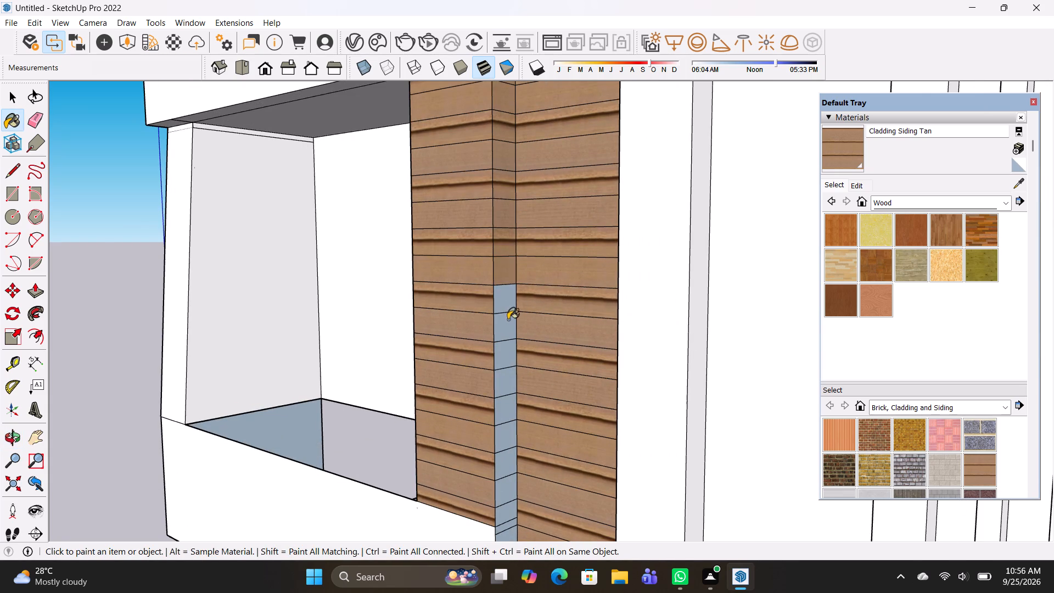
click(506, 320)
drag(506, 336, 507, 346)
drag(508, 360, 507, 354)
click(498, 305)
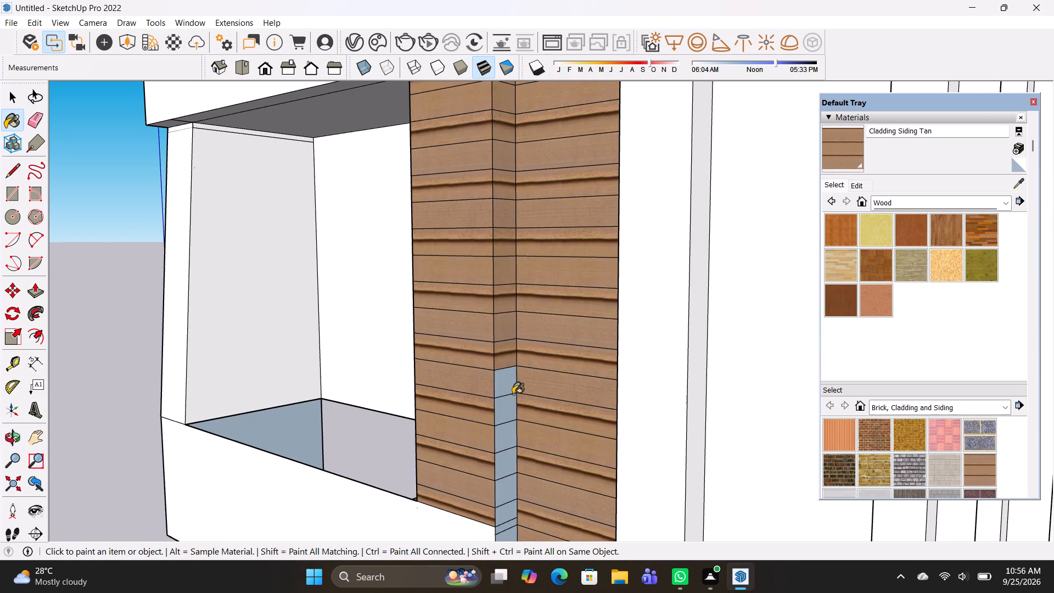
drag(509, 384, 512, 393)
click(511, 418)
click(515, 387)
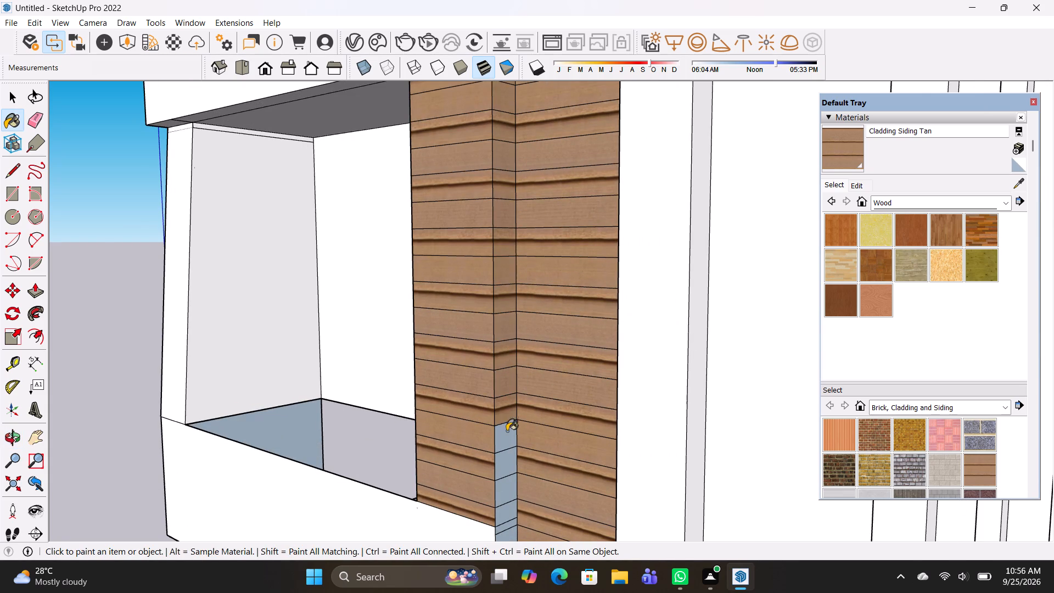
click(506, 443)
click(505, 456)
drag(505, 490, 506, 495)
click(507, 514)
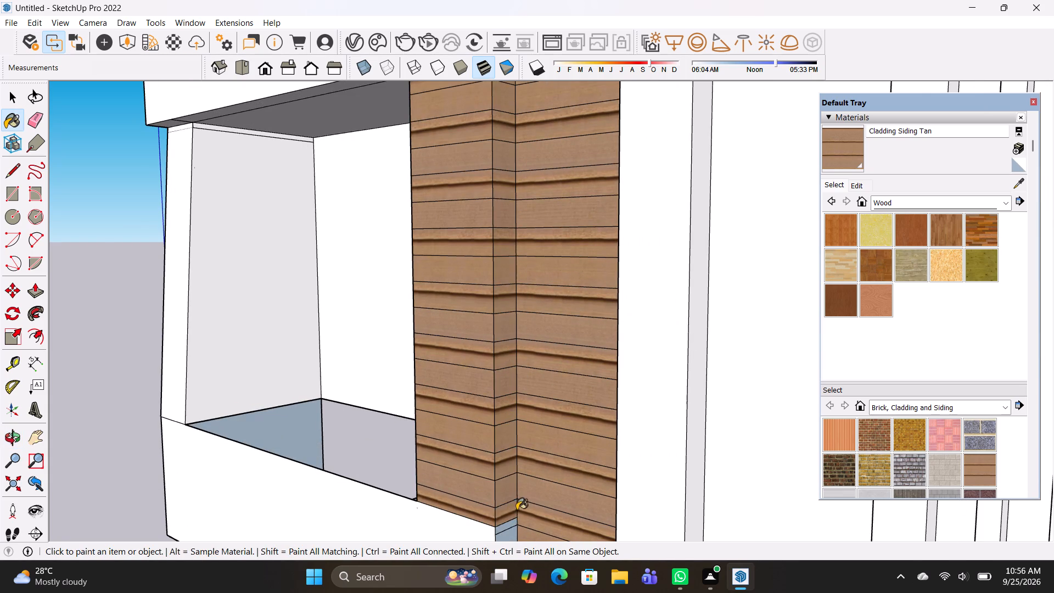
Paint the last thin side face above the lower band and the band's end face with Cladding Siding Tan.
middle_drag(517, 510, 515, 354)
scroll(496, 450, up, 4)
click(484, 453)
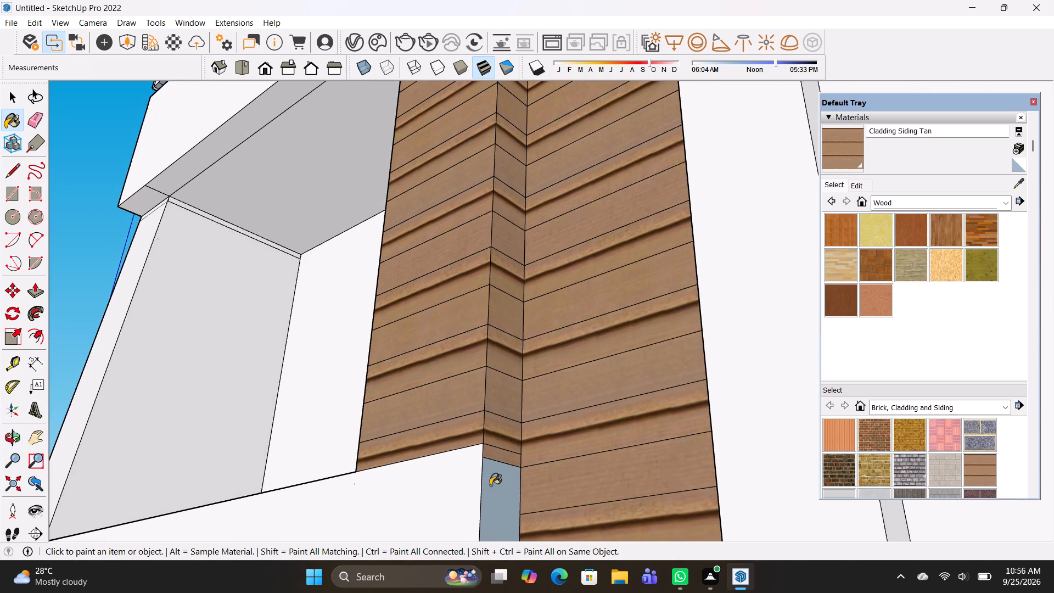
click(490, 485)
Erase the stray edge where the slat column's side faces meet the lower band's end face.
key(e)
click(512, 447)
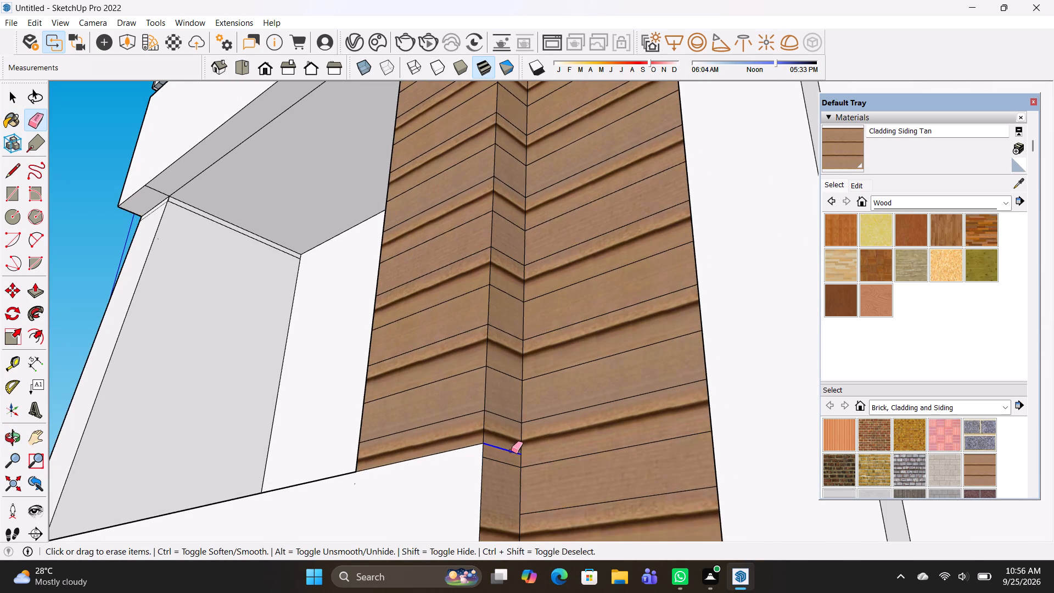
Examine the clad slat strip, the bands and the recesses of the whole facade from several angles.
scroll(510, 445, down, 2)
shift+middle_drag(501, 404, 468, 278)
scroll(476, 443, down, 4)
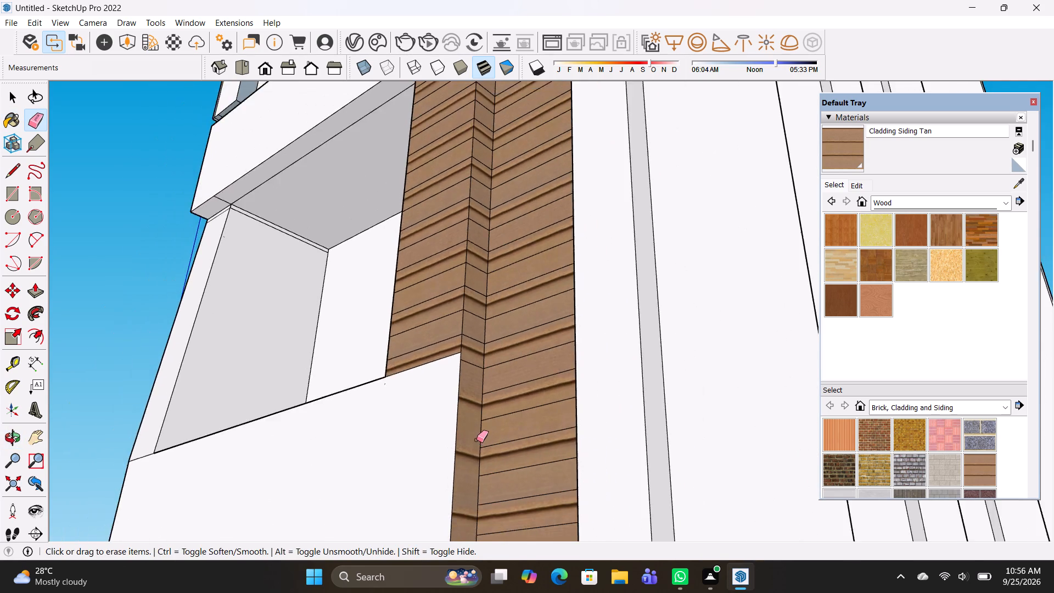
scroll(476, 440, down, 7)
shift+middle_drag(479, 451, 493, 401)
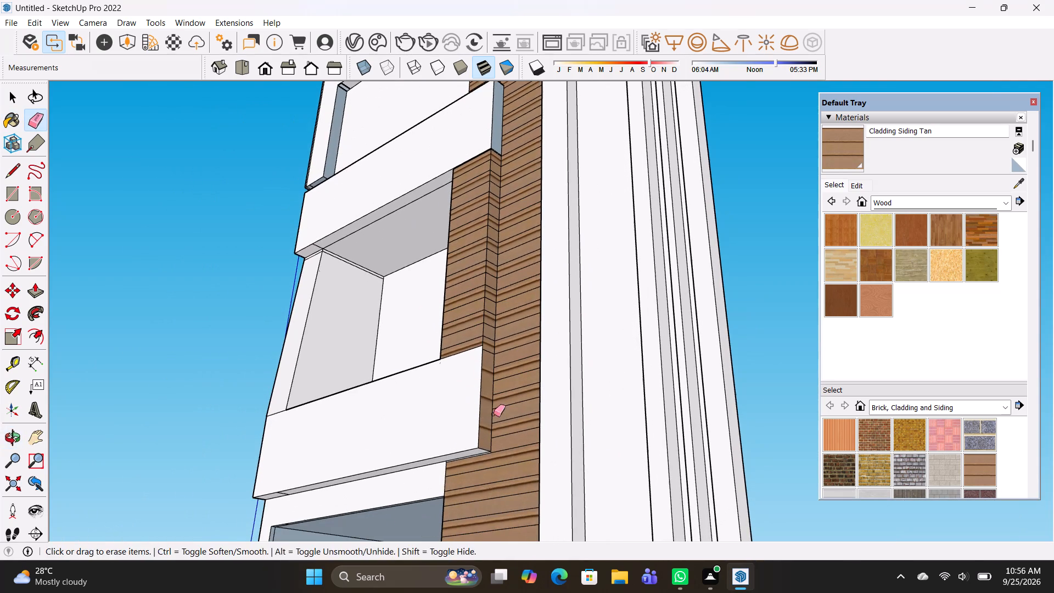
middle_drag(478, 456, 672, 578)
middle_drag(419, 317, 537, 592)
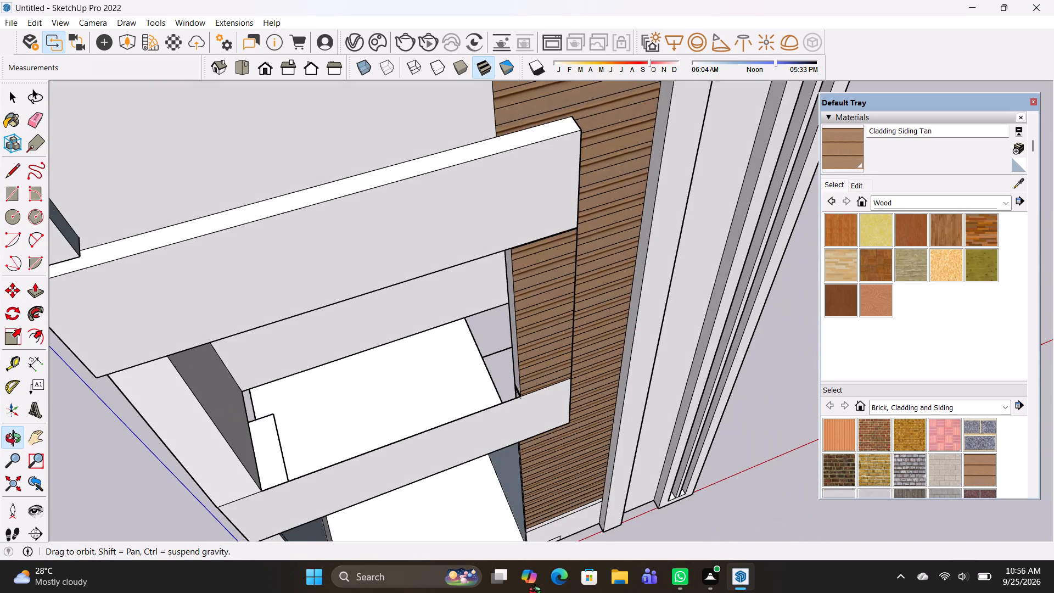
middle_drag(537, 592, 219, 437)
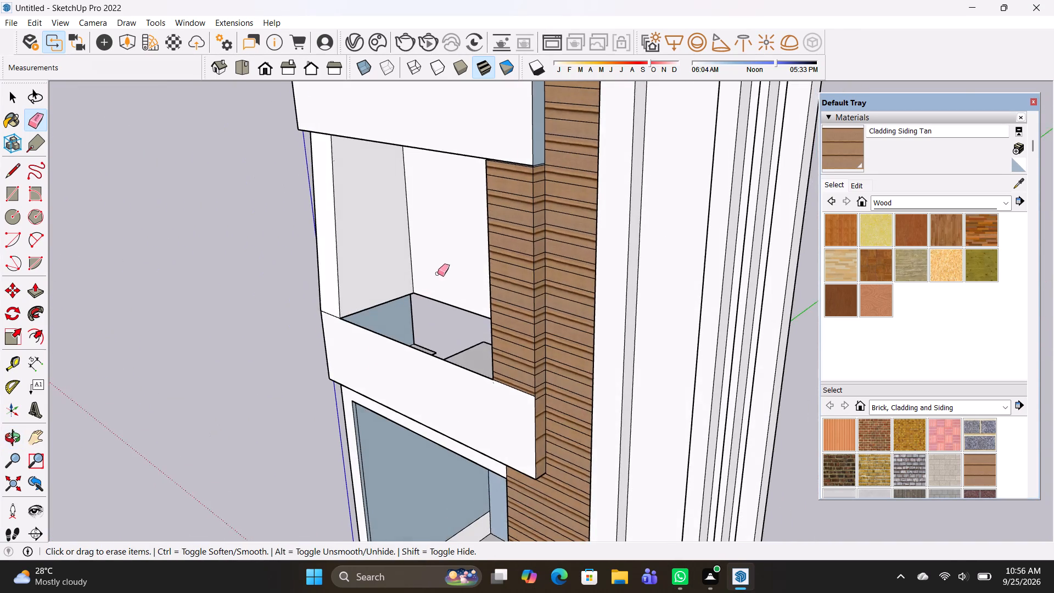
scroll(439, 272, down, 5)
shift+middle_drag(503, 249, 553, 407)
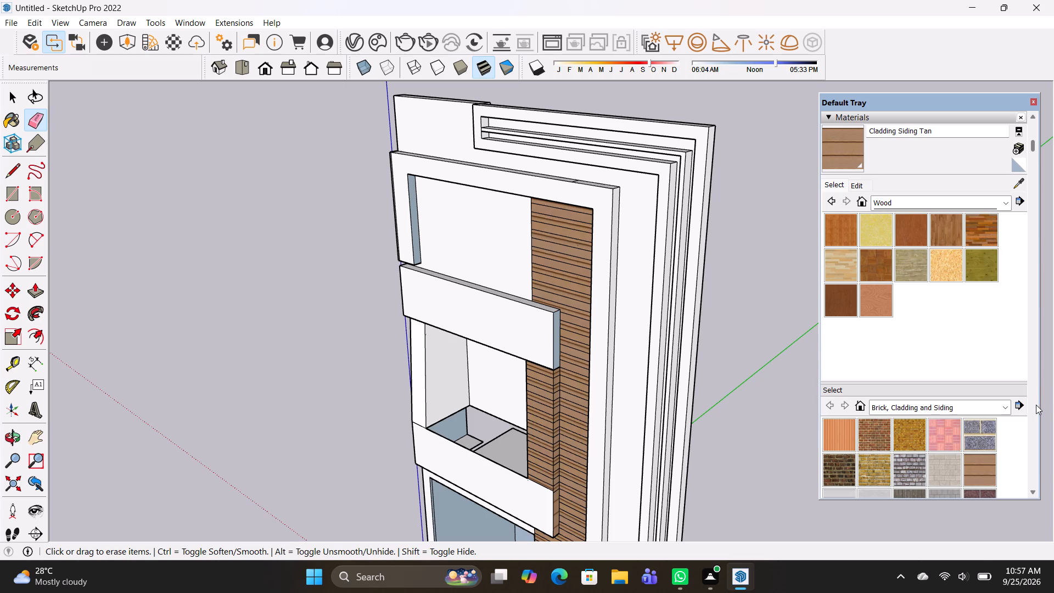
scroll(638, 394, down, 1)
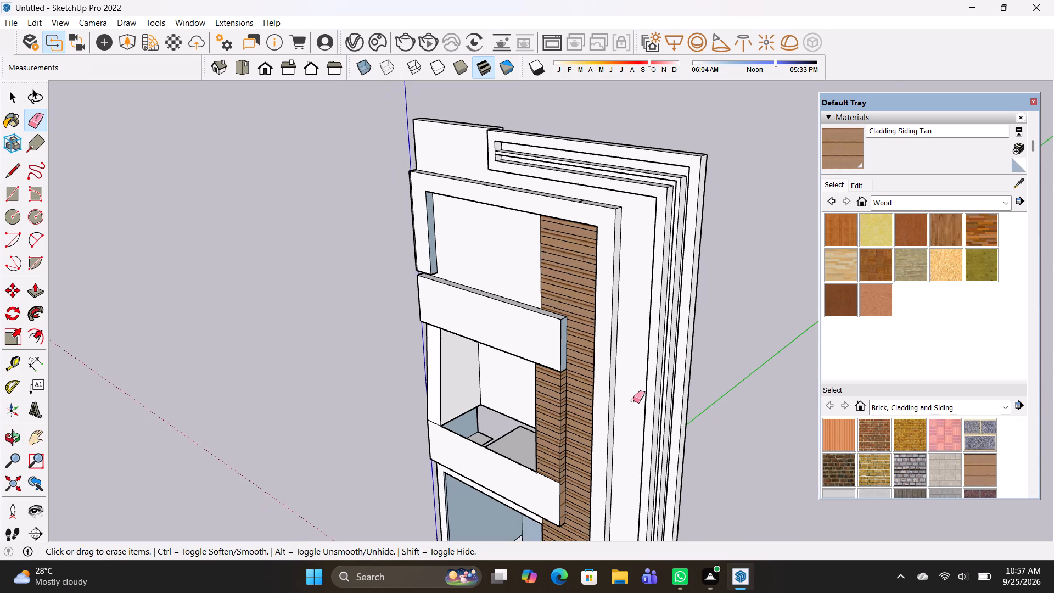
middle_drag(636, 400, 765, 409)
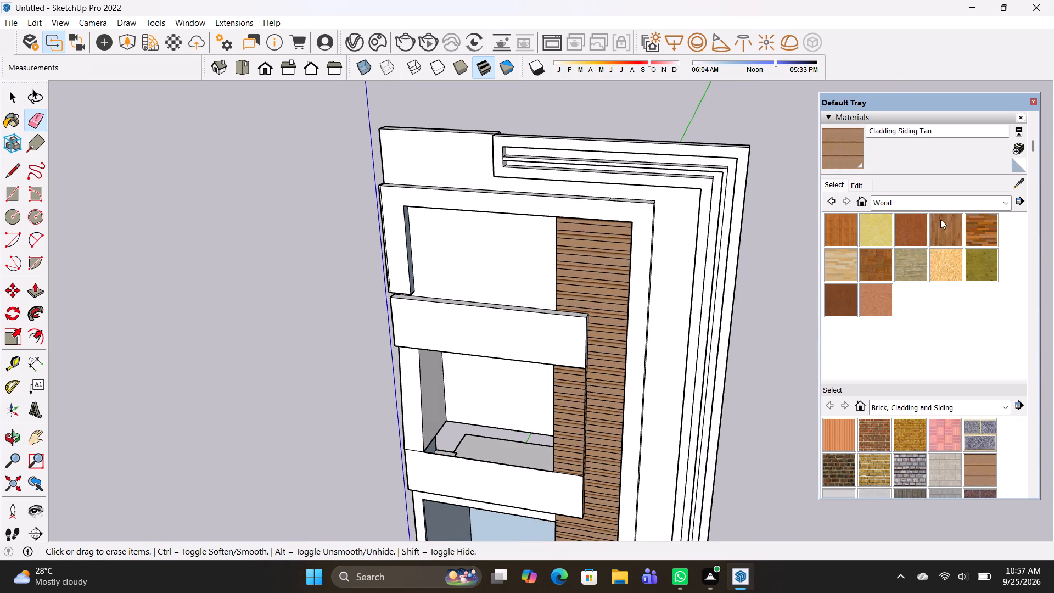
Choose 0135_DarkGray from the Colors-Named collection and paint the upper projecting band's front face with it.
click(904, 203)
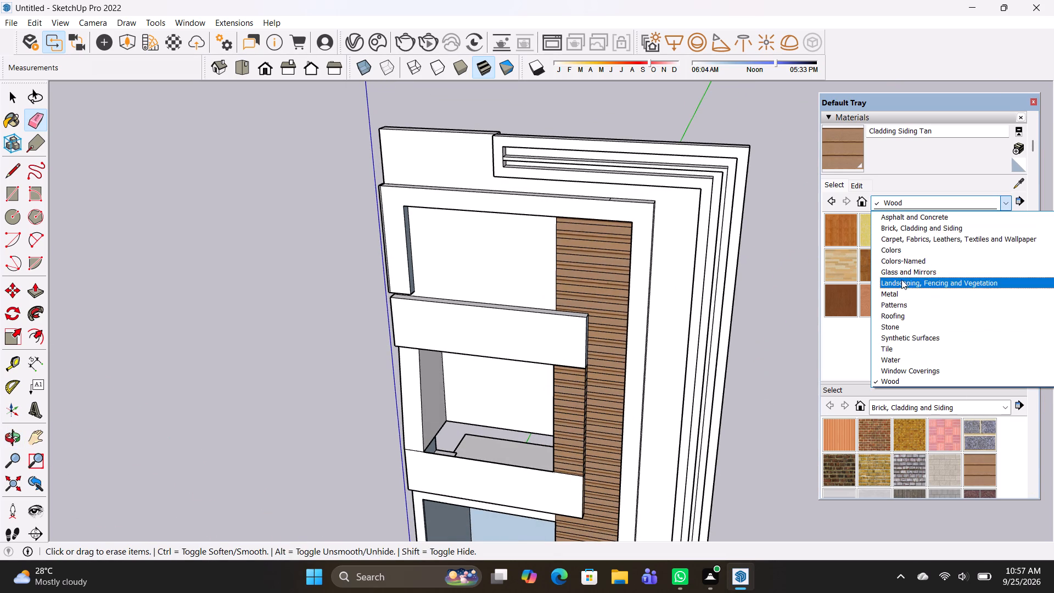
click(900, 259)
scroll(924, 327, down, 1)
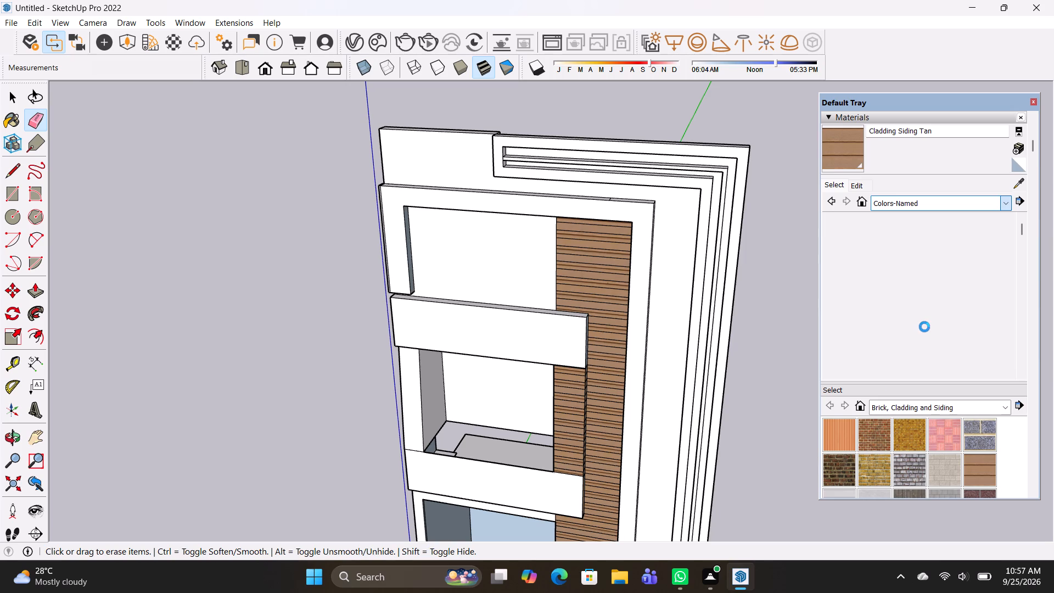
scroll(924, 327, down, 9)
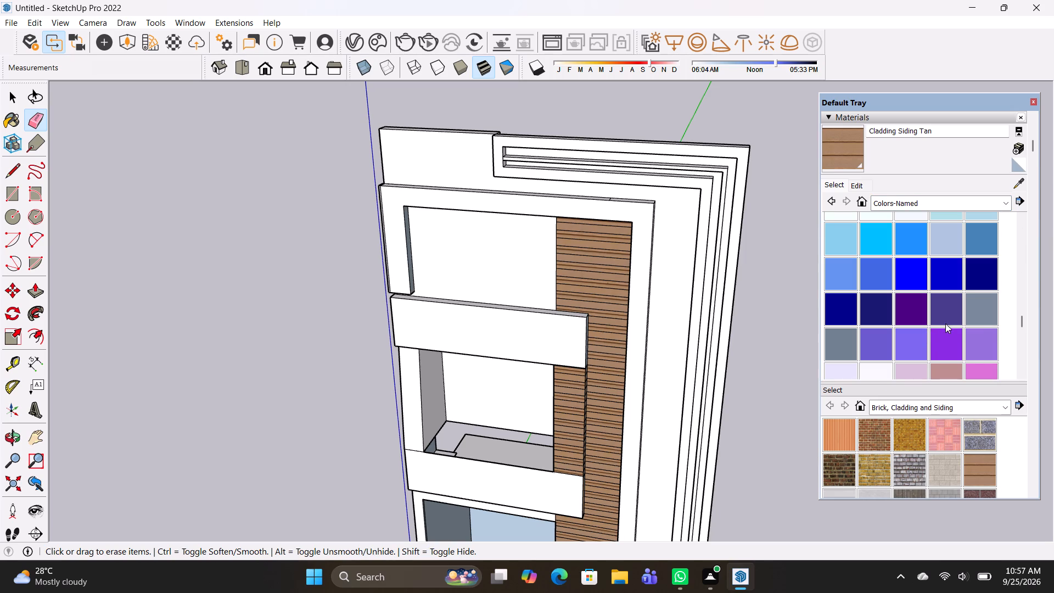
scroll(896, 333, down, 4)
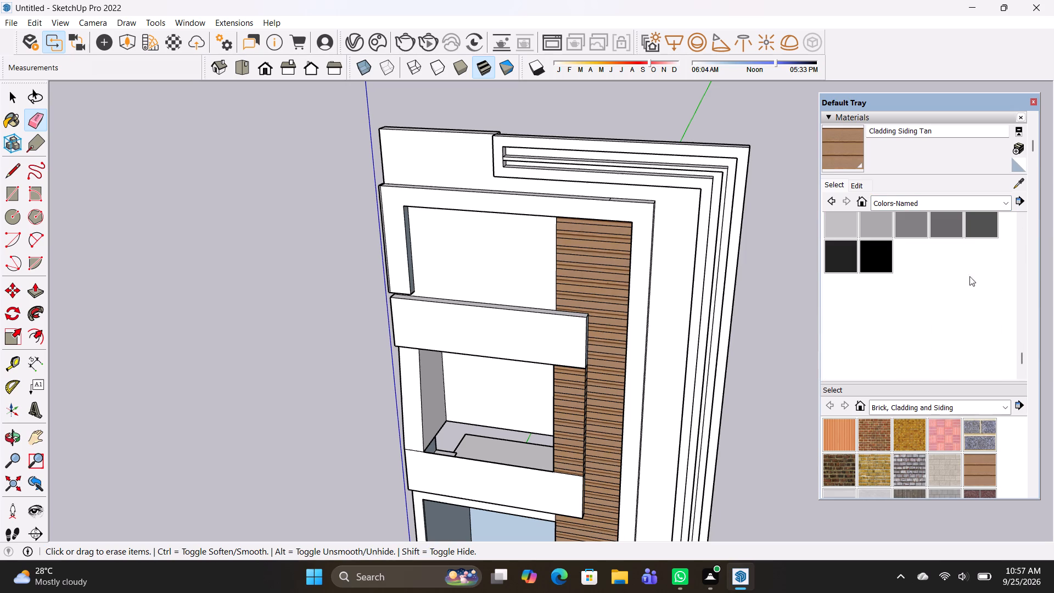
click(980, 229)
click(571, 333)
Paint several front strips of the slat column just below the upper band with 0135_DarkGray.
scroll(570, 334, up, 5)
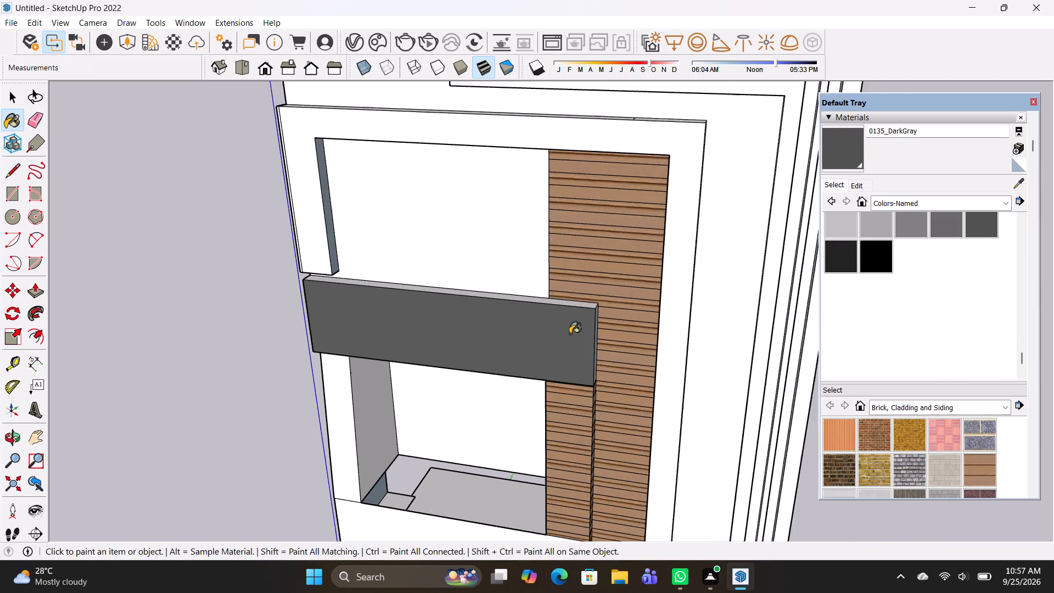
scroll(570, 334, up, 4)
click(603, 435)
click(604, 444)
drag(592, 464, 592, 470)
click(589, 490)
Erase the slat lines across the projecting column's front face between the upper and lower bands.
key(e)
drag(597, 447, 597, 525)
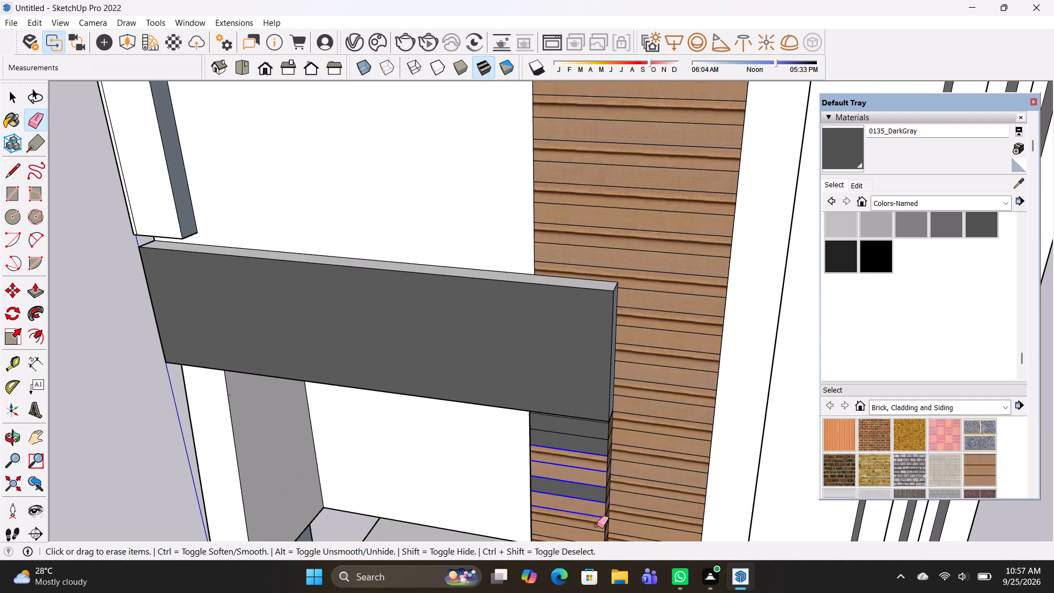
drag(597, 525, 595, 521)
scroll(595, 467, down, 3)
shift+middle_drag(595, 465, 568, 328)
drag(547, 359, 548, 372)
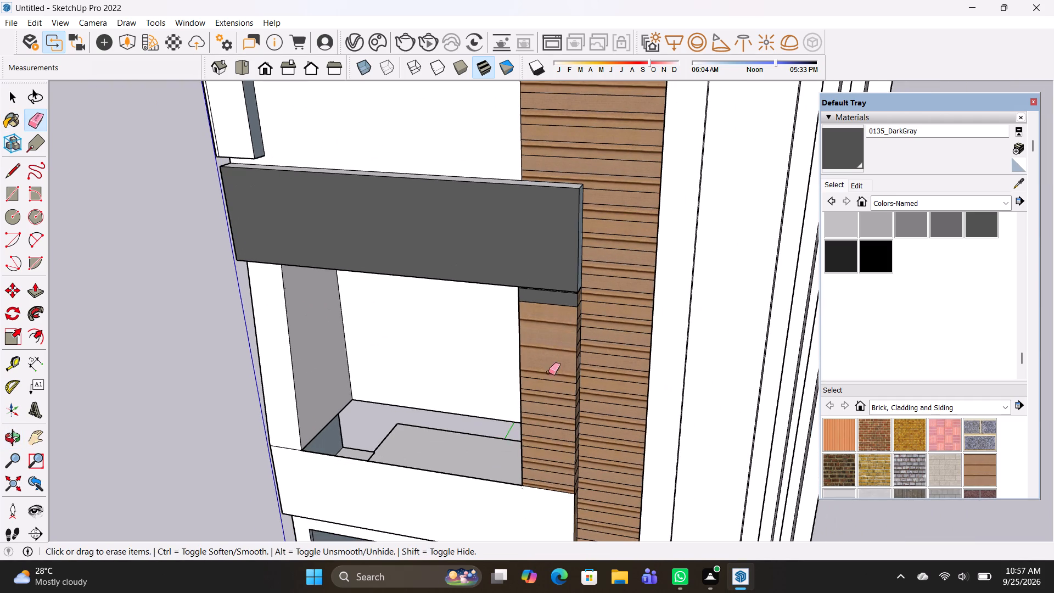
drag(548, 372, 555, 483)
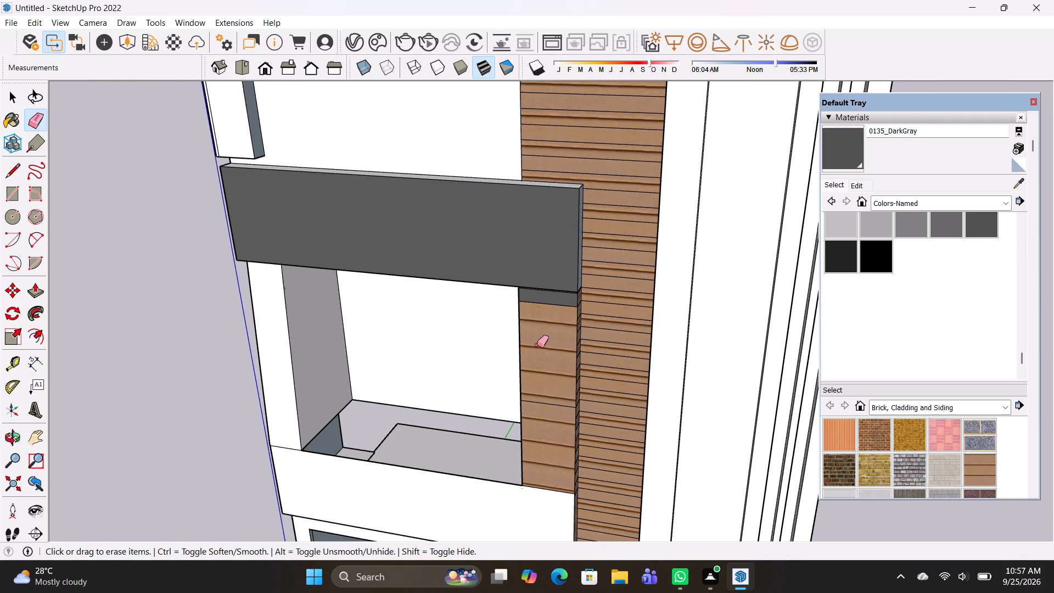
drag(543, 391, 546, 408)
Paint the projecting column's cleared front face between the two bands with 0135_DarkGray.
drag(978, 228, 961, 234)
click(503, 354)
click(523, 345)
click(983, 221)
click(545, 357)
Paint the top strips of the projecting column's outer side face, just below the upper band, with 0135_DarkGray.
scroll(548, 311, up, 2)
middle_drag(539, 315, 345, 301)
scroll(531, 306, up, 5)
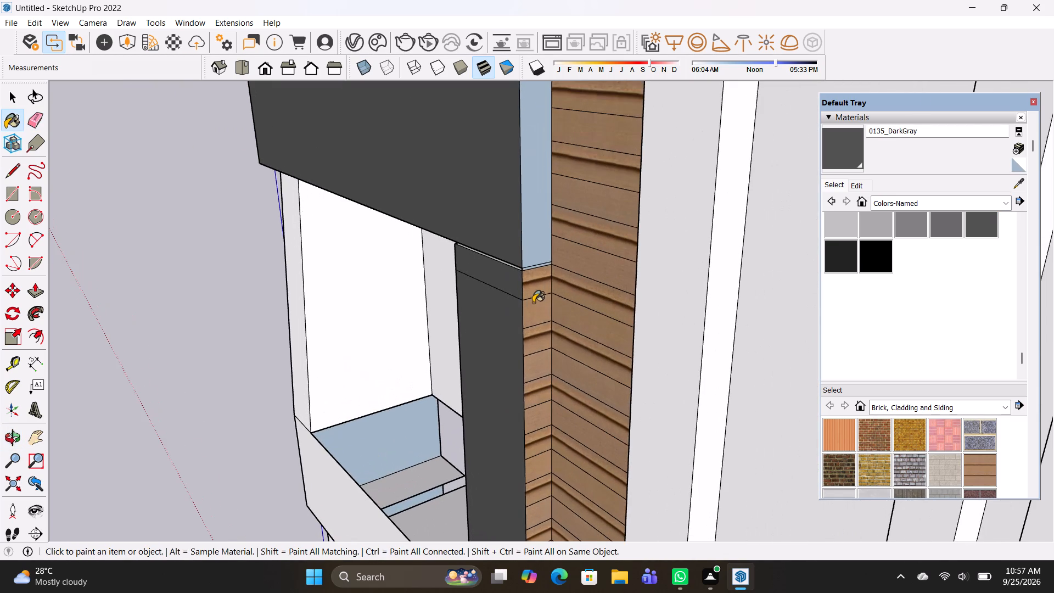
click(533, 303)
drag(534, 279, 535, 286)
Erase the slat lines on the upper part of the column's outer side face and paint it 0135_DarkGray.
key(e)
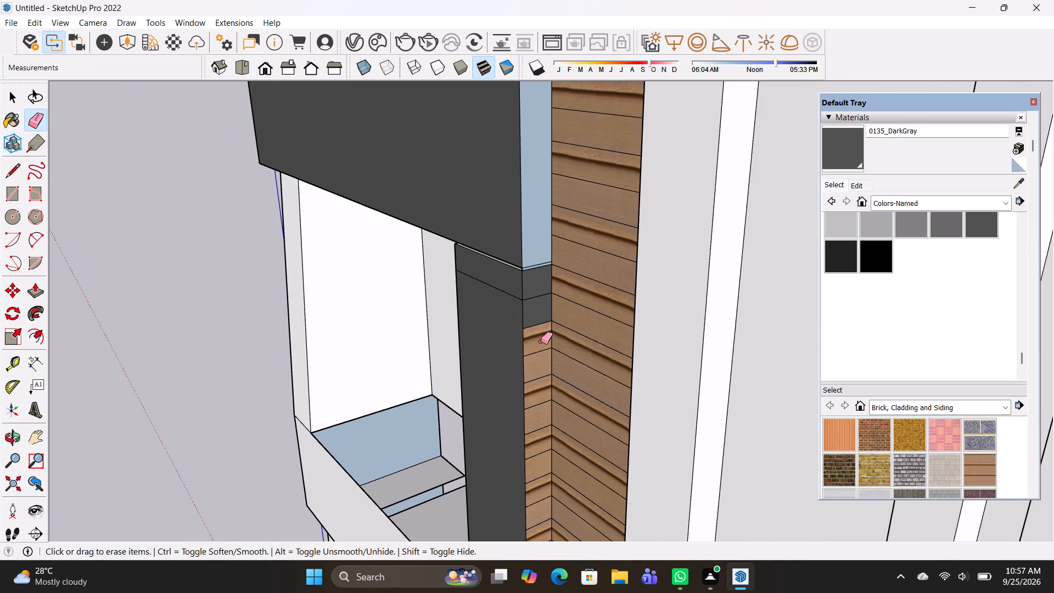
drag(537, 287, 548, 481)
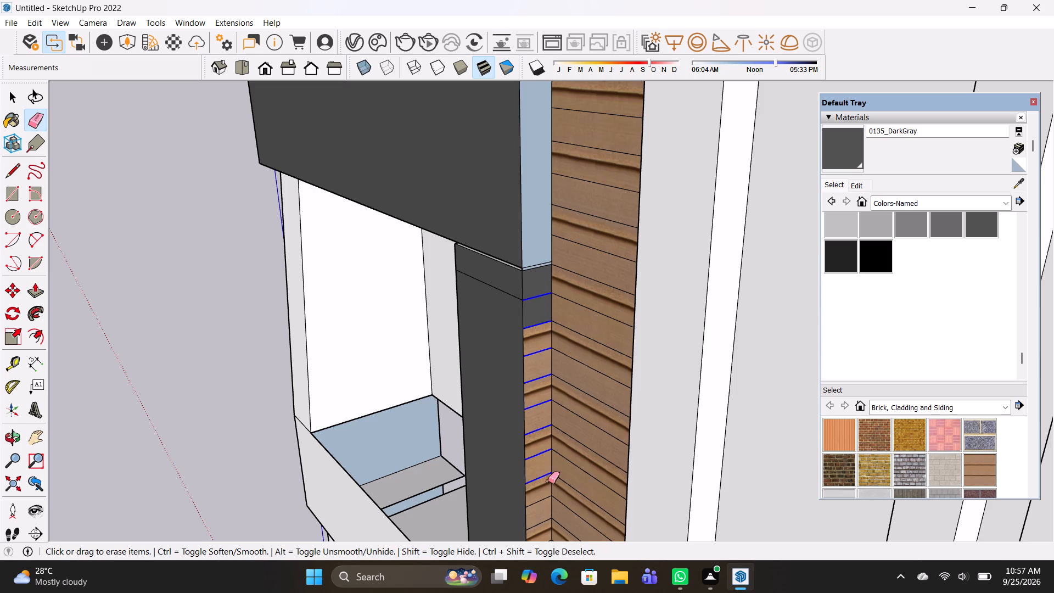
drag(548, 481, 543, 529)
click(979, 227)
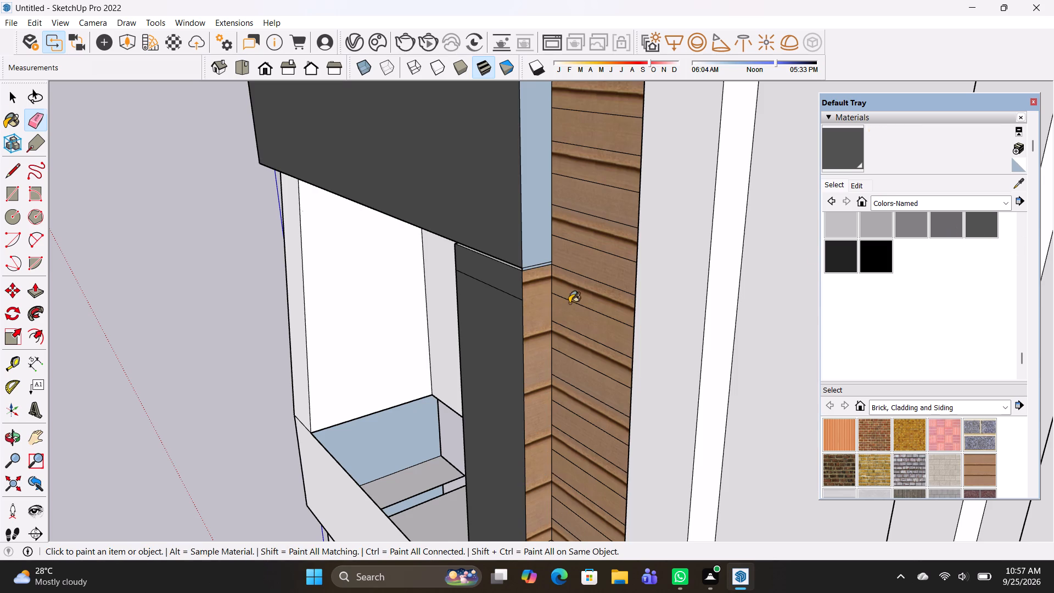
click(537, 321)
Erase the remaining slat lines on the side face down to the lower band's end and paint it 0135_DarkGray.
scroll(536, 335, down, 6)
shift+middle_drag(527, 405, 483, 189)
scroll(489, 300, up, 3)
key(e)
drag(499, 270, 500, 299)
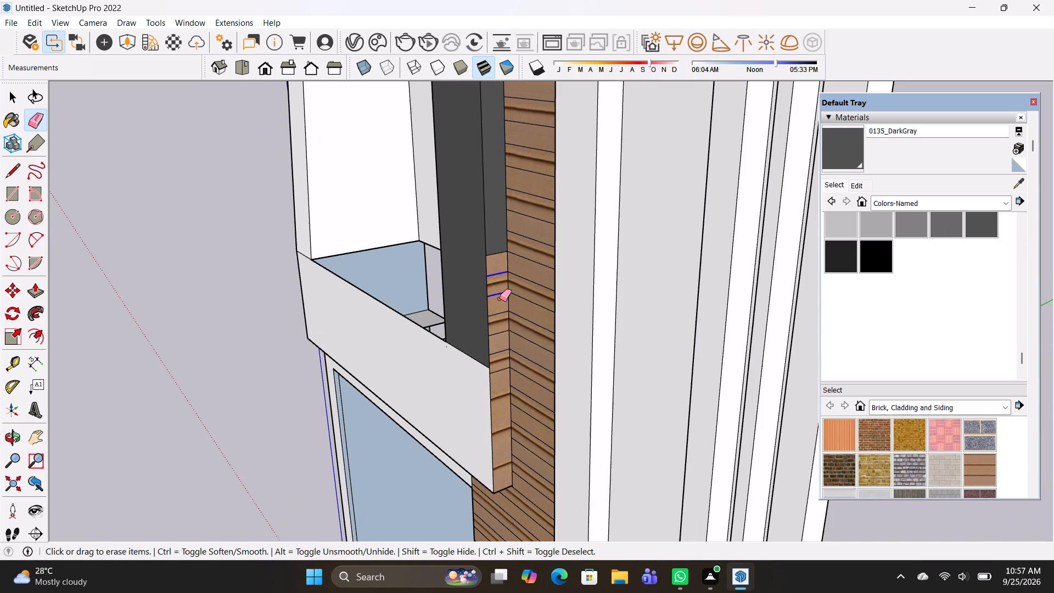
drag(500, 299, 498, 461)
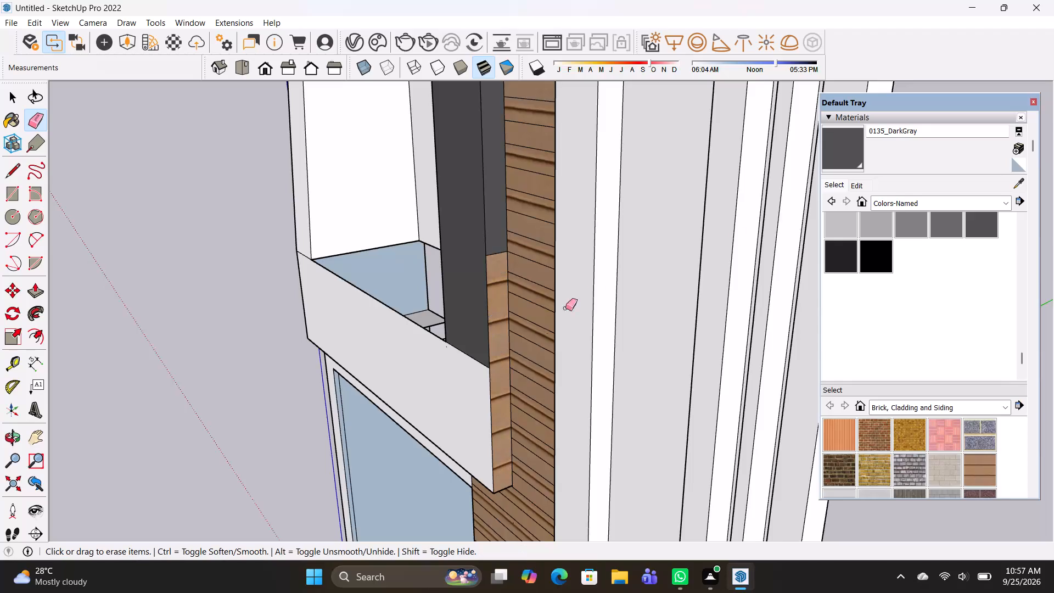
click(976, 228)
click(501, 323)
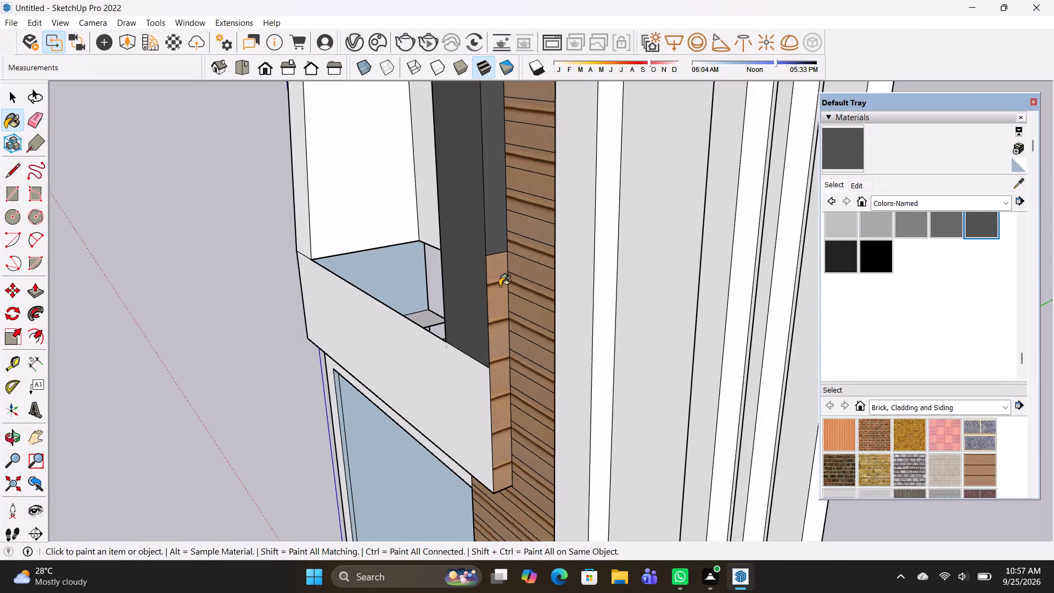
Erase the edge dividing the upper and lower dark side faces of the projecting column.
key(e)
drag(493, 251, 497, 268)
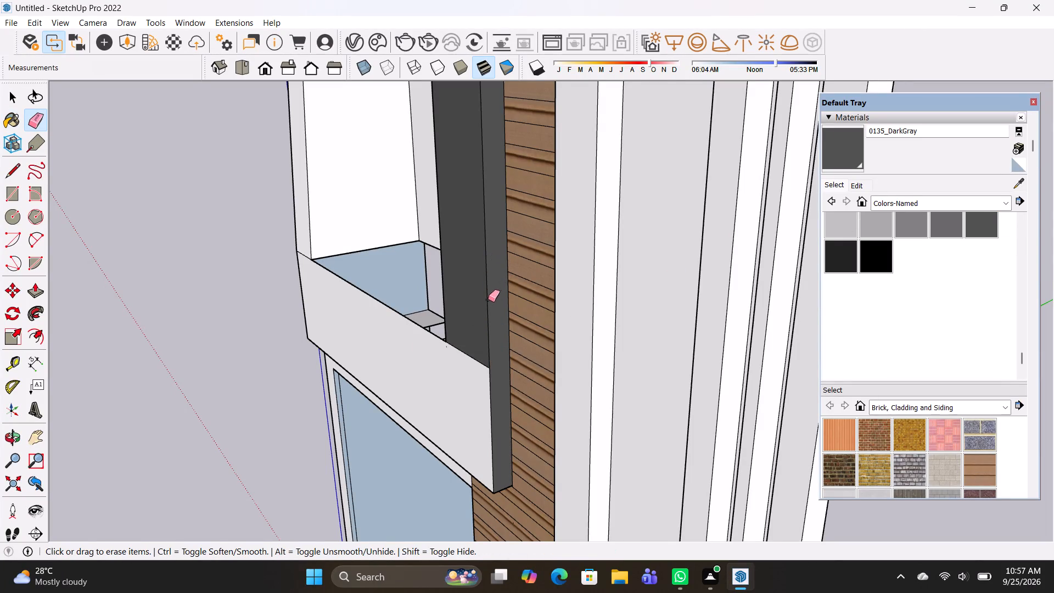
Paint the lower projecting band's front face with 0135_DarkGray.
scroll(402, 359, down, 5)
middle_drag(403, 402, 586, 429)
drag(978, 225, 973, 230)
click(507, 407)
click(972, 227)
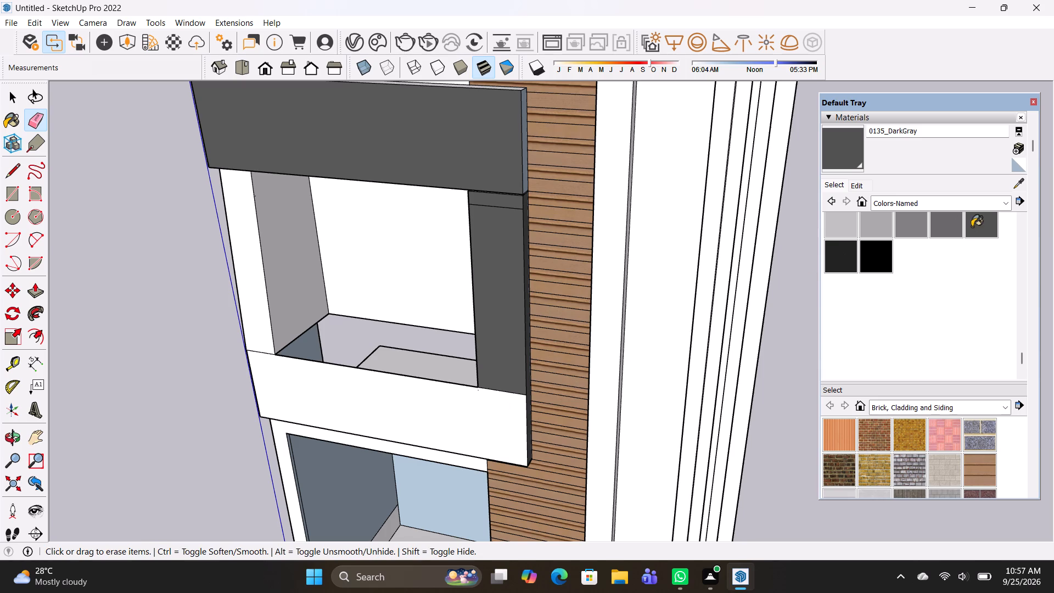
click(403, 410)
Paint the projecting column's inner side face, facing the middle recess, with 0135_DarkGray.
middle_drag(328, 395, 562, 355)
click(528, 312)
Push the middle recess's inner side face opposite the slat column 1' 3 1/16" outward to the facade's outer edge.
middle_drag(536, 332, 631, 333)
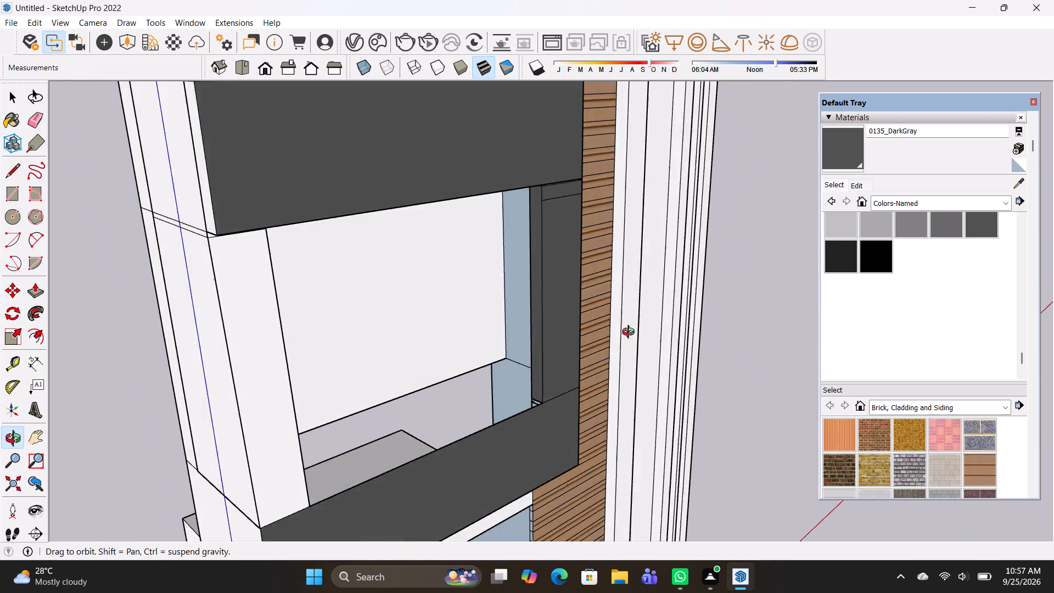
middle_drag(631, 333, 652, 333)
scroll(576, 369, up, 1)
middle_drag(453, 395, 208, 330)
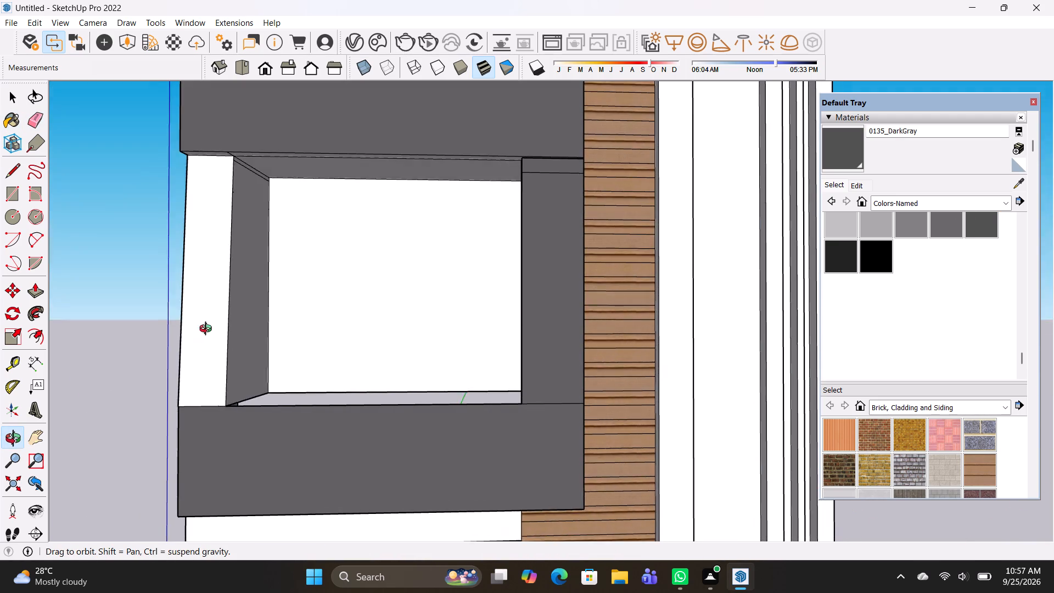
middle_drag(208, 330, 206, 346)
scroll(274, 333, down, 2)
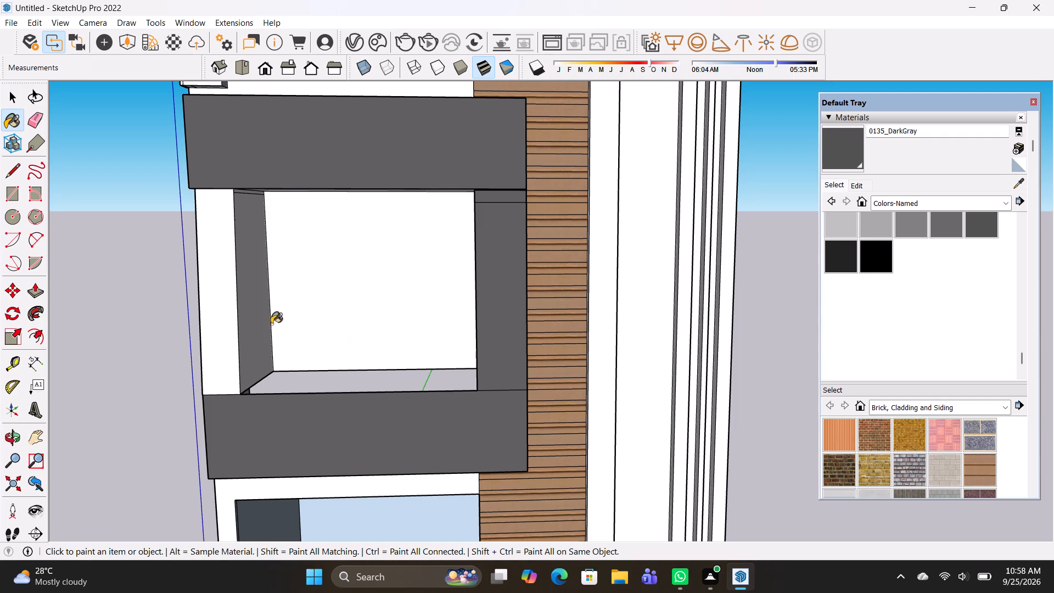
scroll(243, 316, down, 3)
scroll(243, 316, up, 3)
scroll(243, 316, down, 20)
scroll(243, 316, down, 1)
key(p)
scroll(244, 316, up, 6)
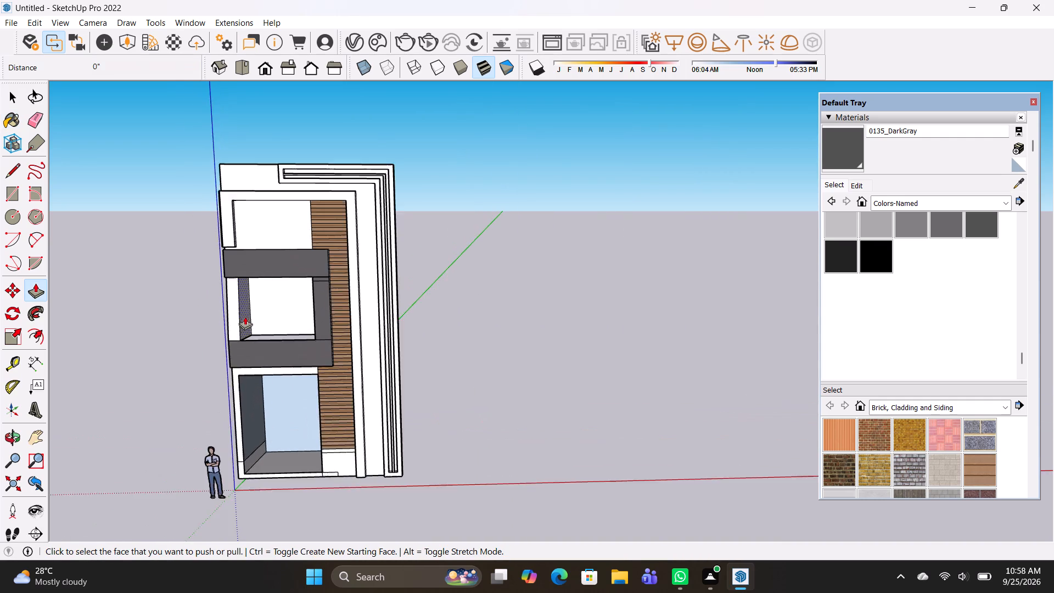
scroll(245, 316, up, 4)
click(244, 313)
click(221, 329)
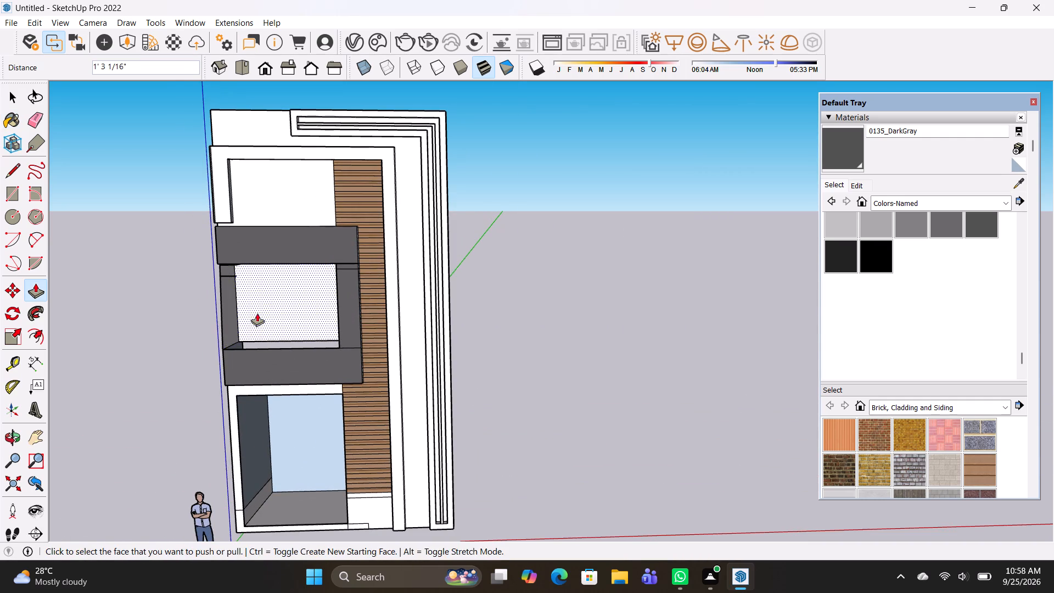
Erase the leftover horizontal edges just below the upper band, on the recess's outer side face and the column's front.
scroll(239, 284, up, 6)
key(space)
key(w)
key(e)
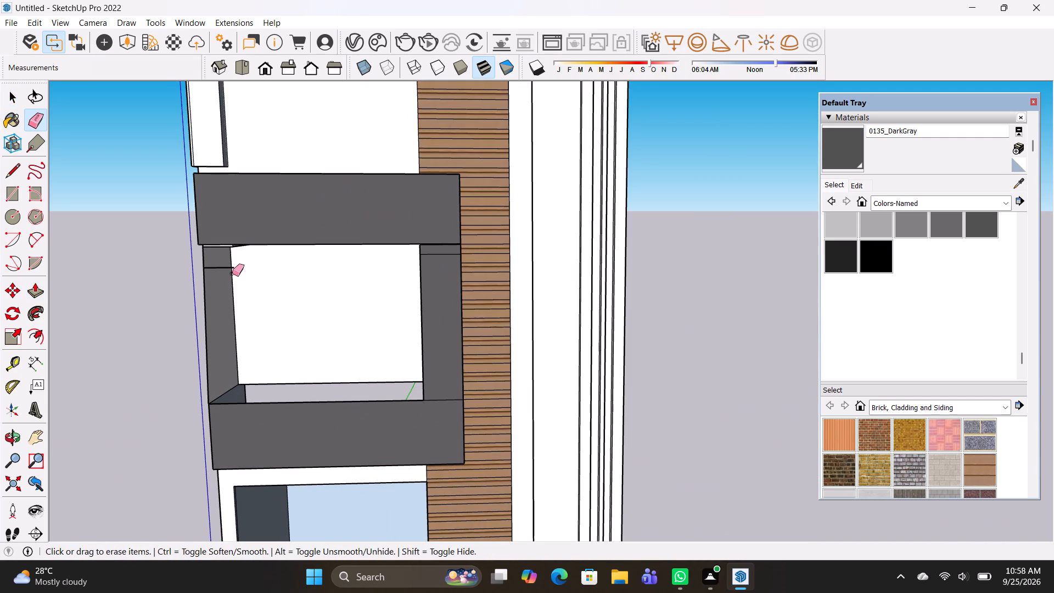
click(225, 269)
middle_drag(246, 275, 365, 262)
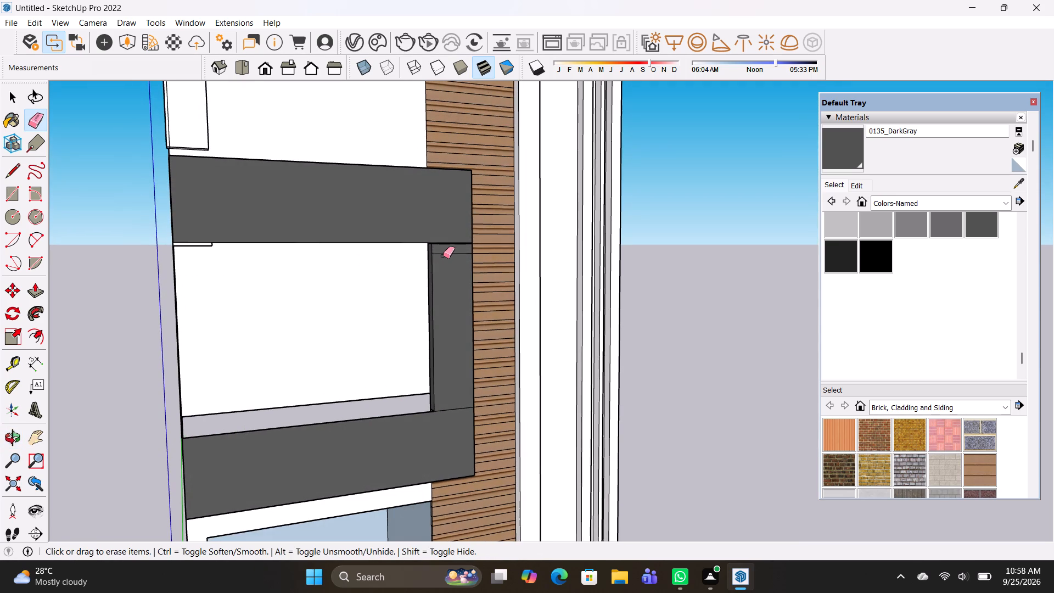
click(443, 254)
Draw three evenly spaced vertical rectangles, about 3 in wide and 1 ft 9 in tall, rising from the lower band's bottom edge near its cladding end.
scroll(316, 366, down, 3)
middle_drag(250, 333, 148, 225)
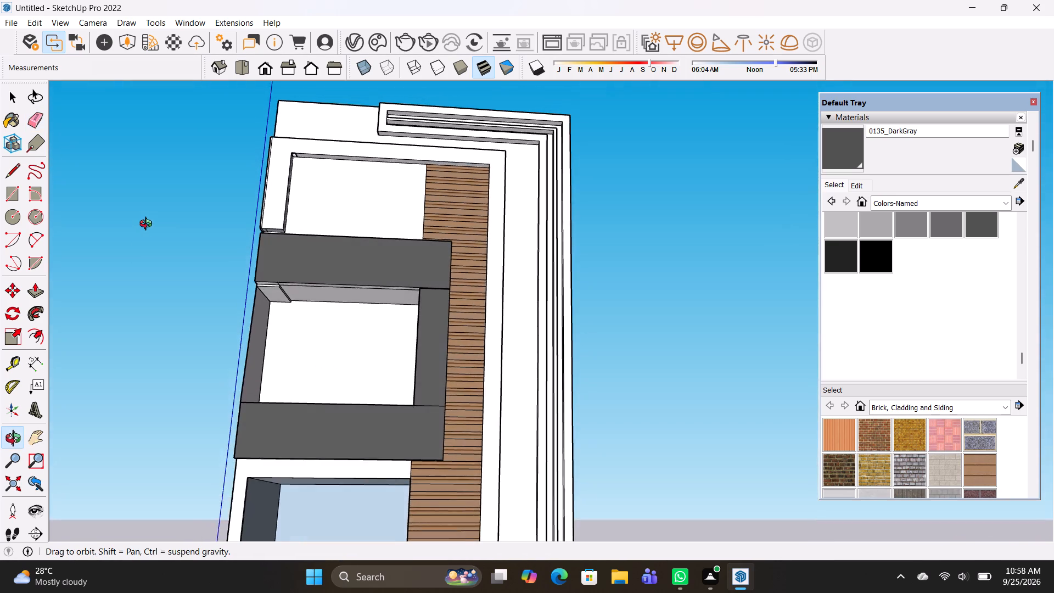
middle_drag(148, 225, 194, 329)
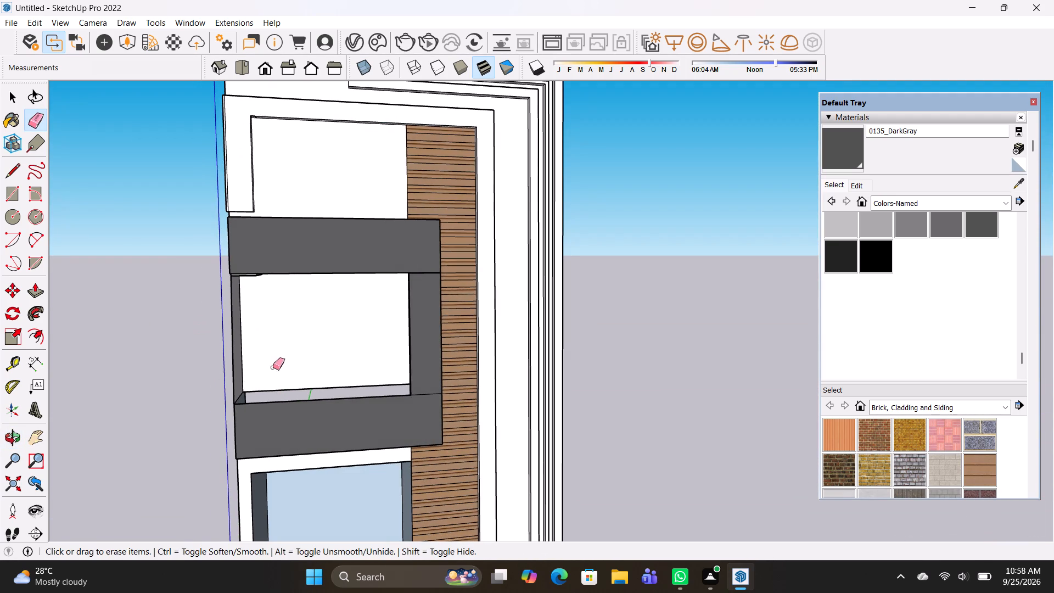
scroll(274, 370, down, 1)
middle_drag(328, 415, 321, 413)
scroll(328, 403, down, 1)
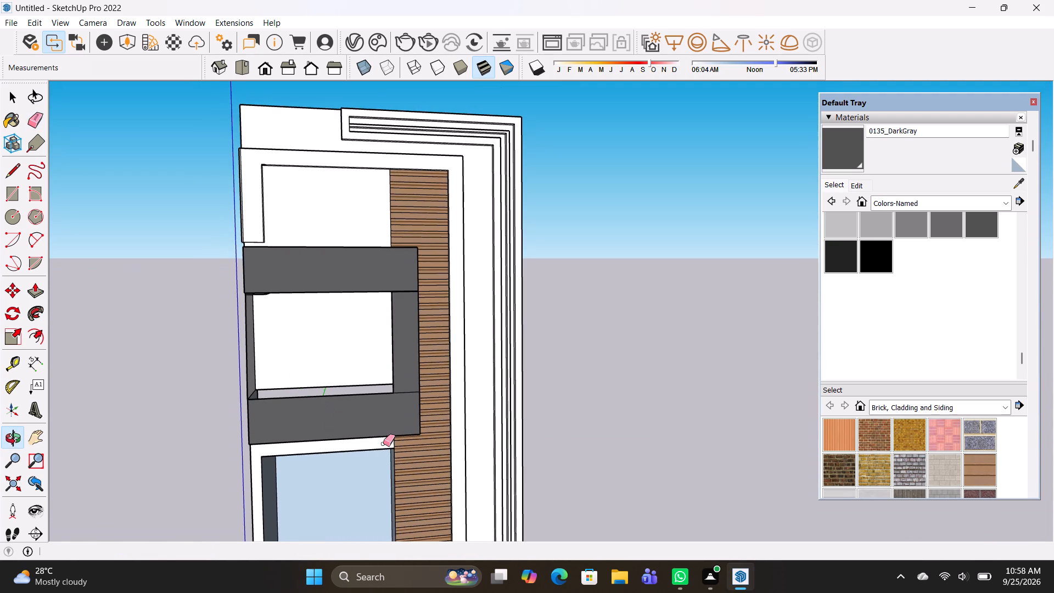
shift+middle_drag(386, 443, 383, 401)
scroll(447, 383, up, 2)
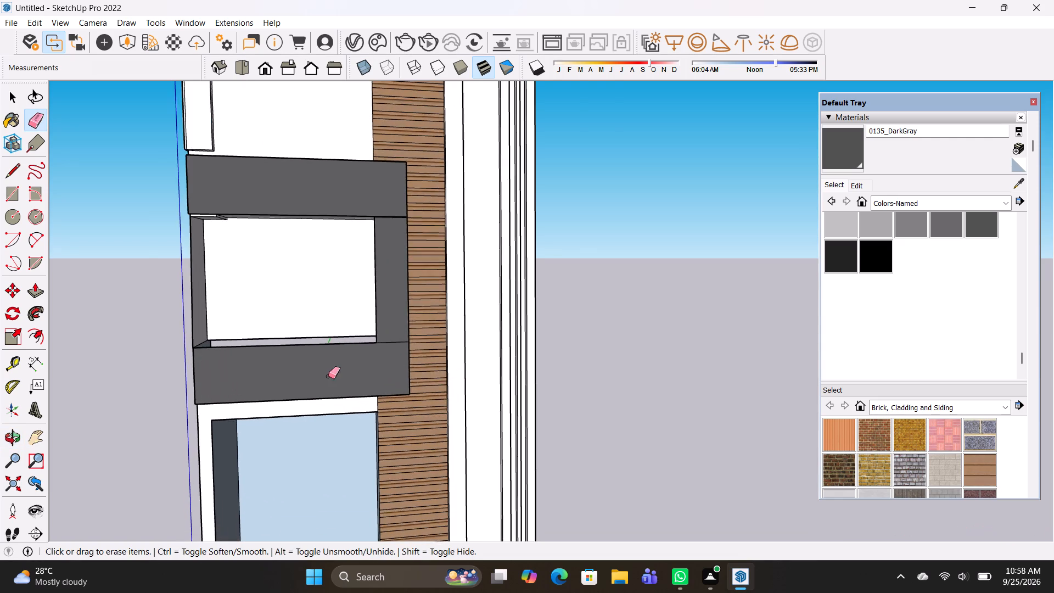
scroll(328, 376, up, 4)
key(r)
scroll(378, 409, up, 2)
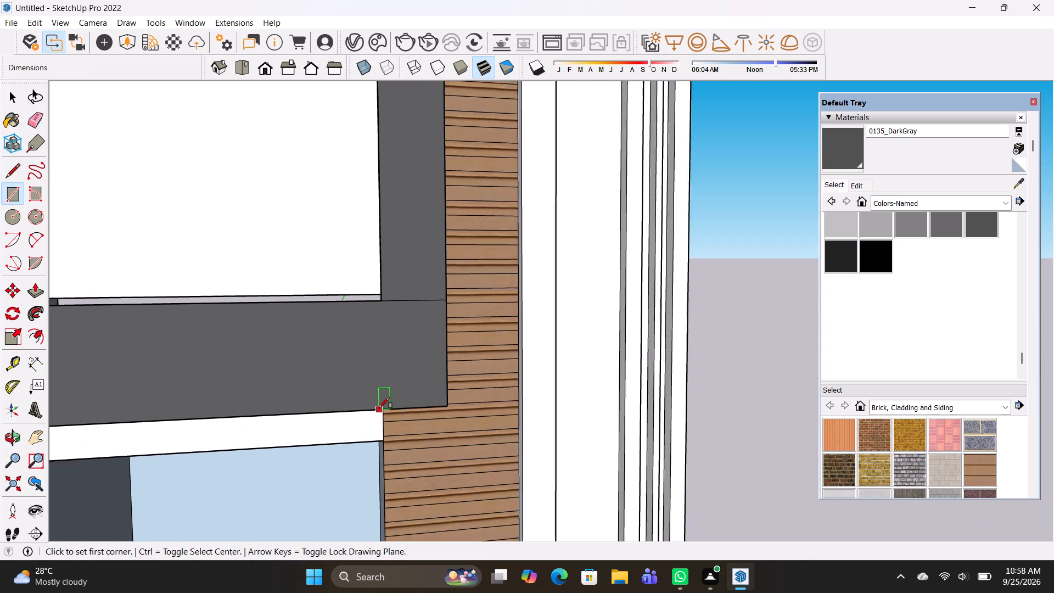
scroll(379, 408, up, 4)
click(361, 409)
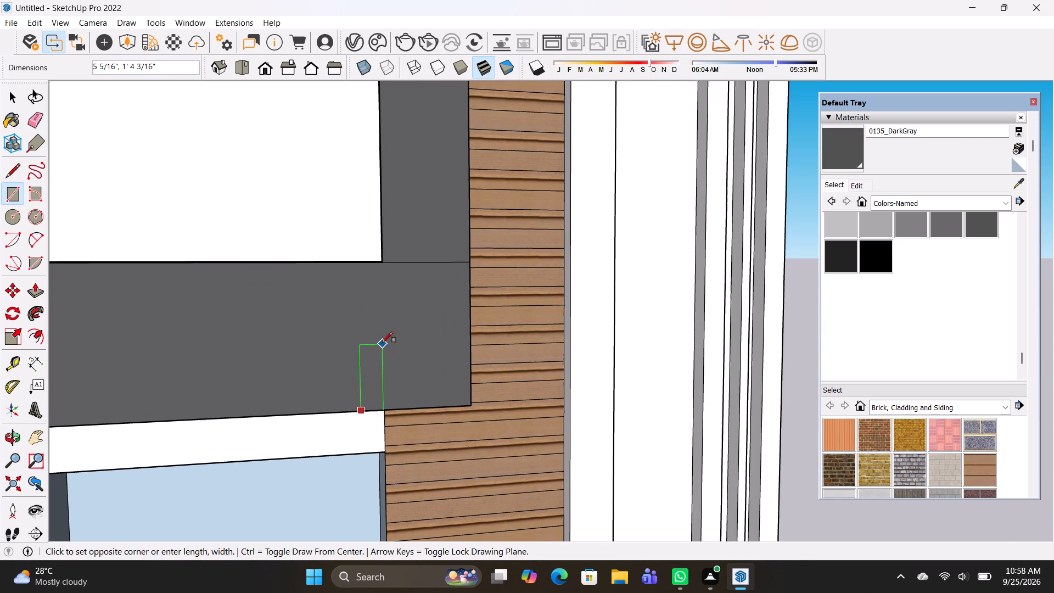
click(374, 323)
drag(391, 410, 392, 395)
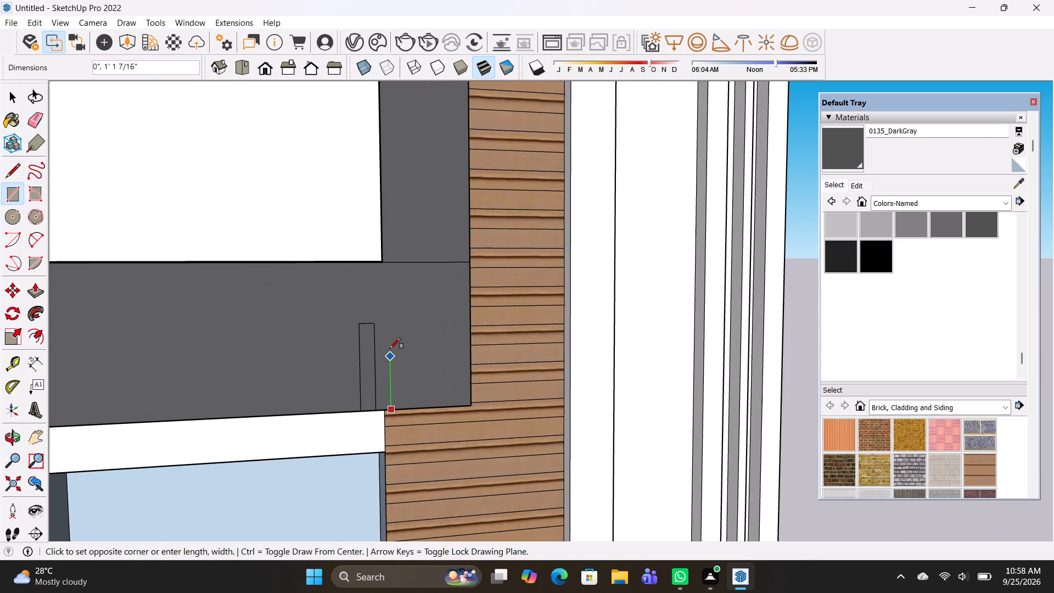
click(403, 323)
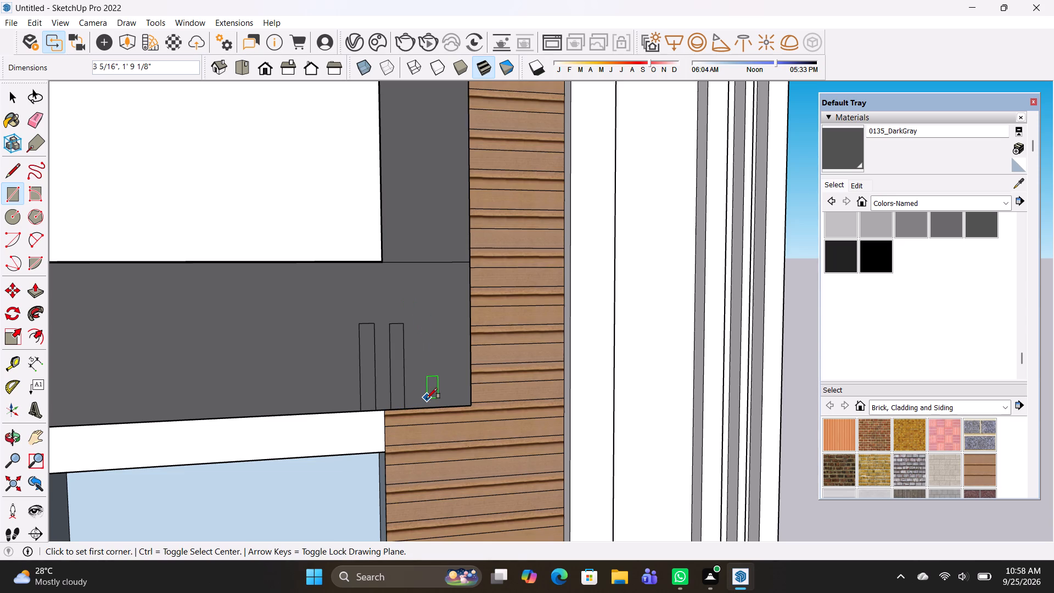
drag(421, 405, 421, 390)
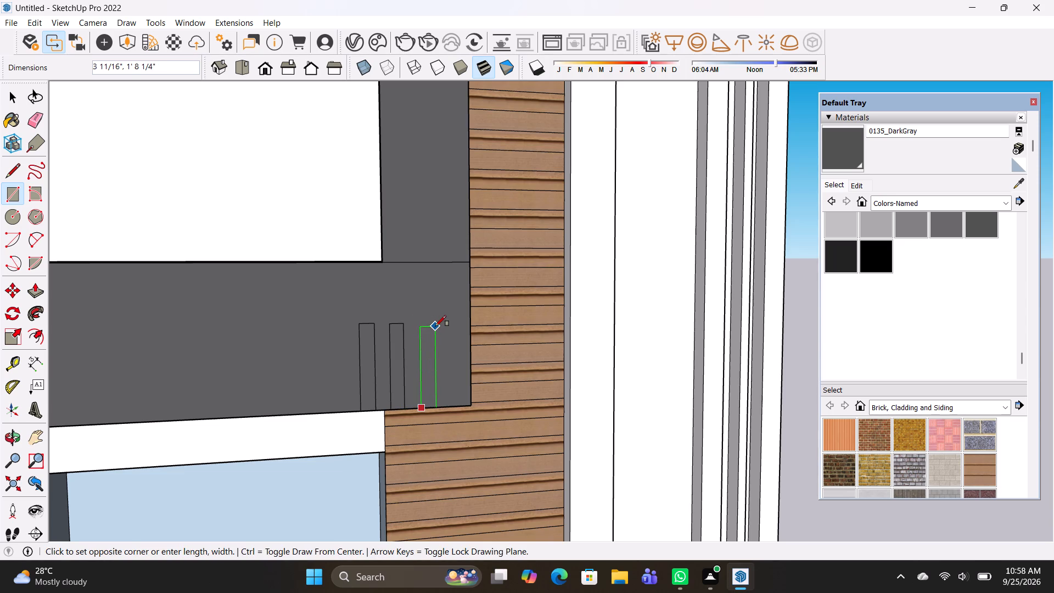
click(434, 323)
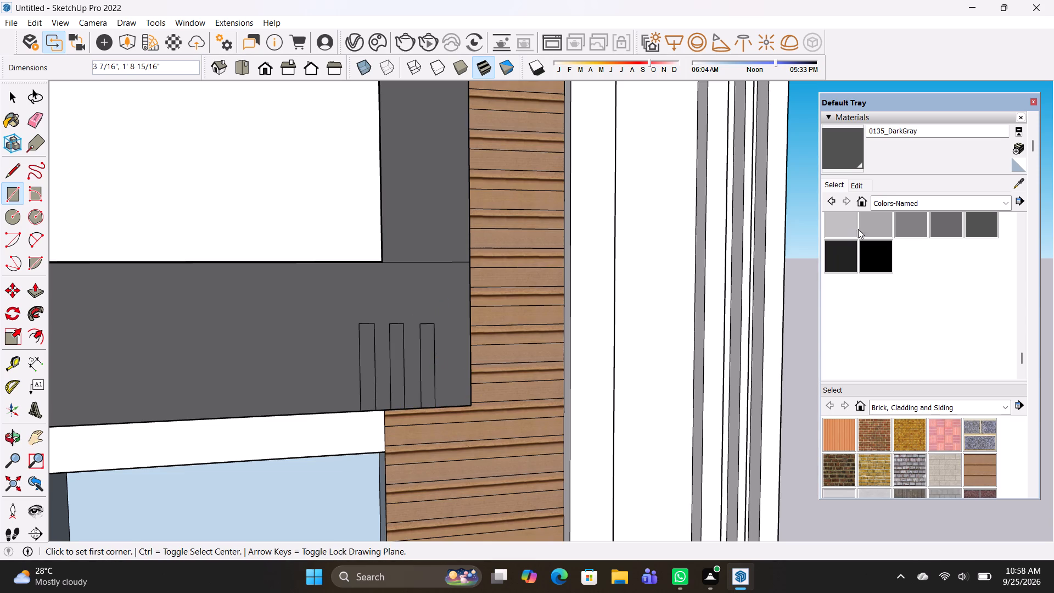
Paint the three narrow vertical rectangles on the lower band with the named colour 0092_Azure.
scroll(885, 233, up, 4)
scroll(857, 314, up, 1)
scroll(855, 325, down, 1)
scroll(863, 273, up, 1)
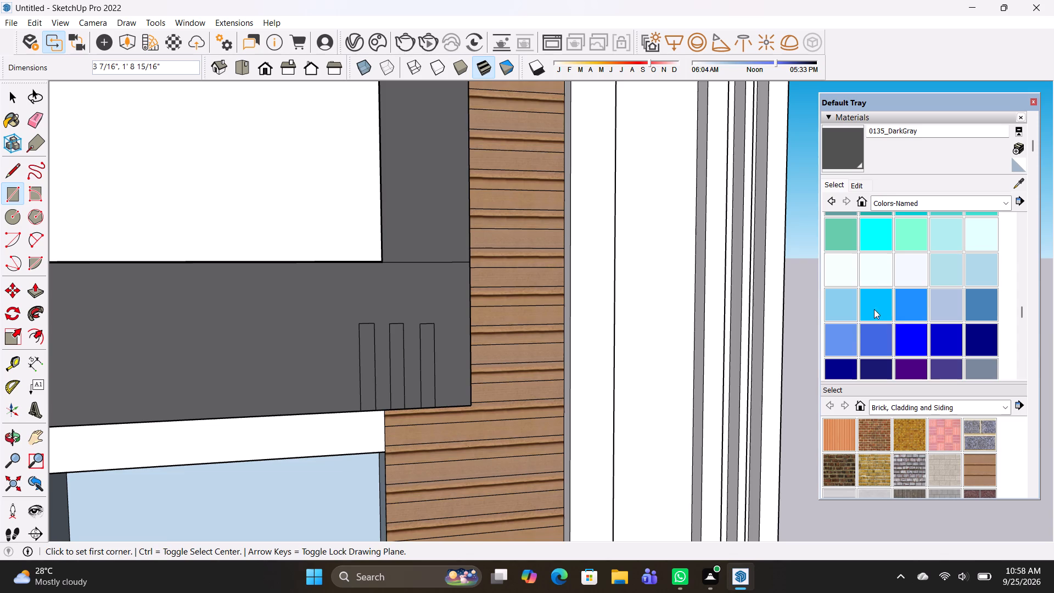
click(879, 276)
click(399, 371)
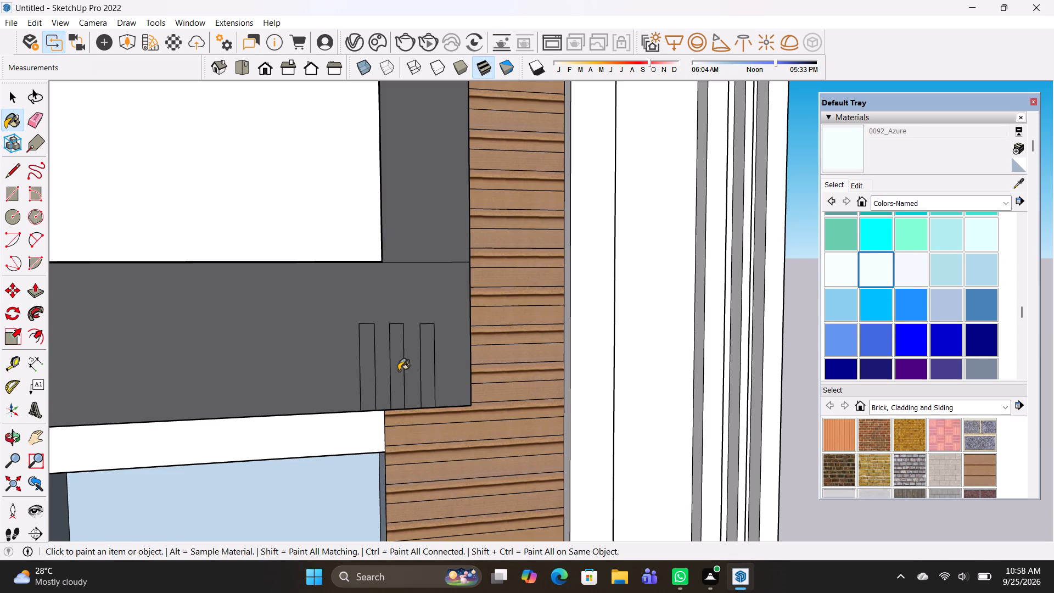
click(373, 360)
click(425, 361)
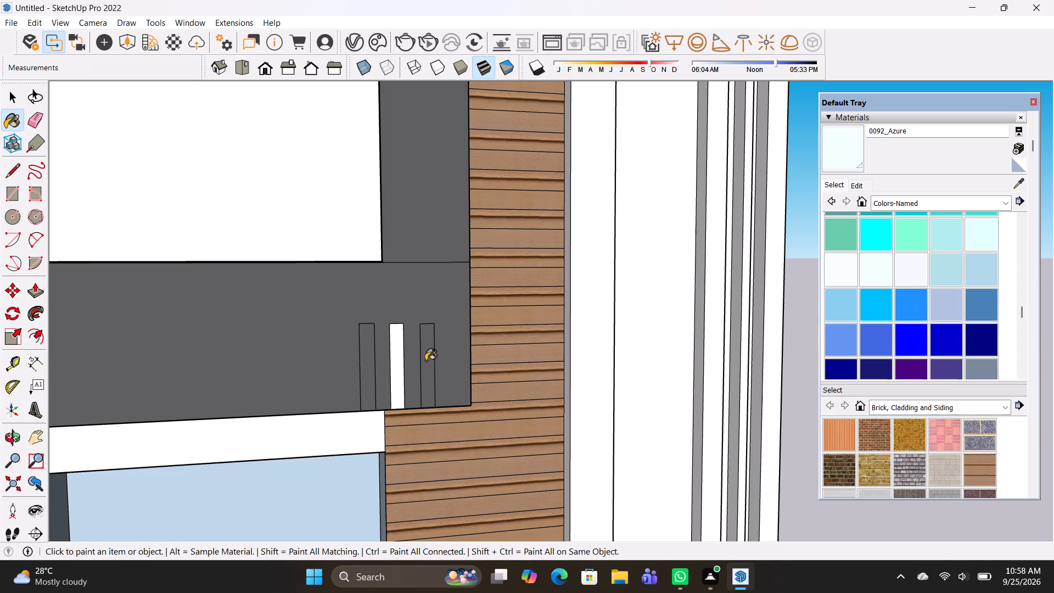
Push/Pull the three azure strips outward from the lower band's front to an equal depth of about 7/8 in.
key(p)
click(429, 353)
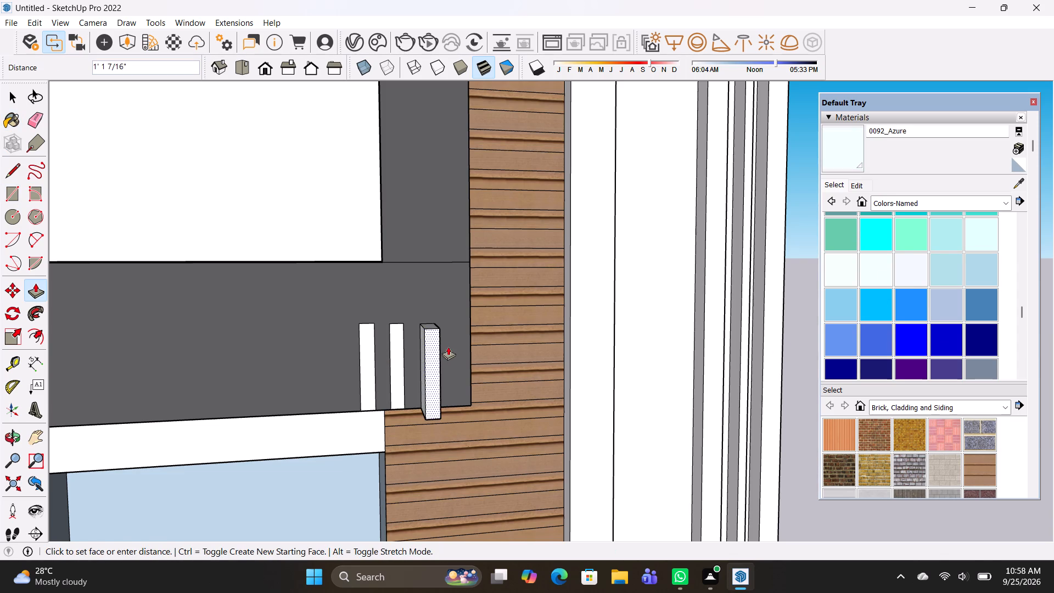
middle_drag(453, 370, 719, 470)
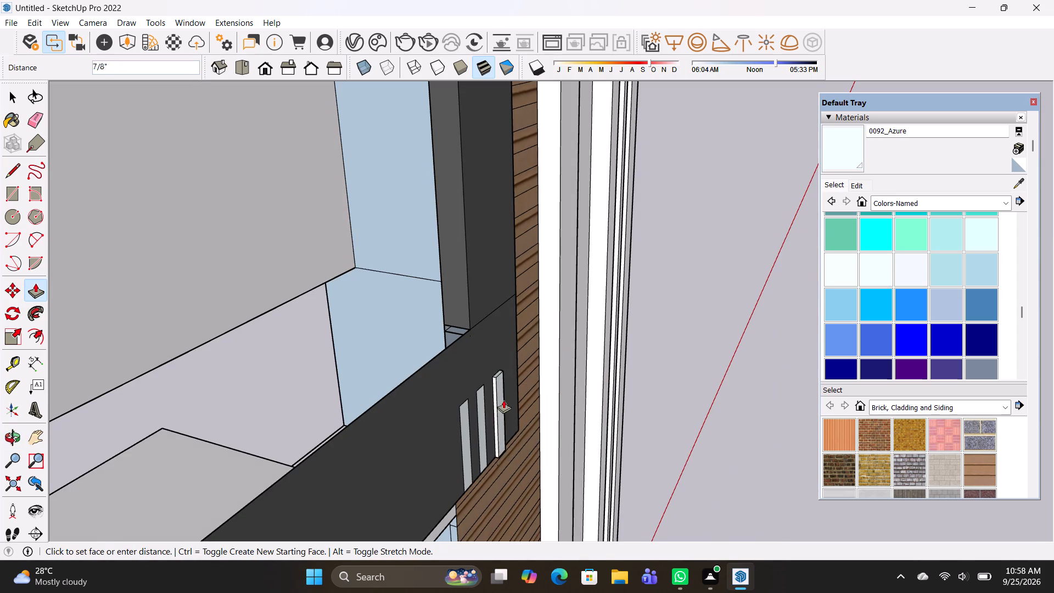
click(501, 401)
click(480, 417)
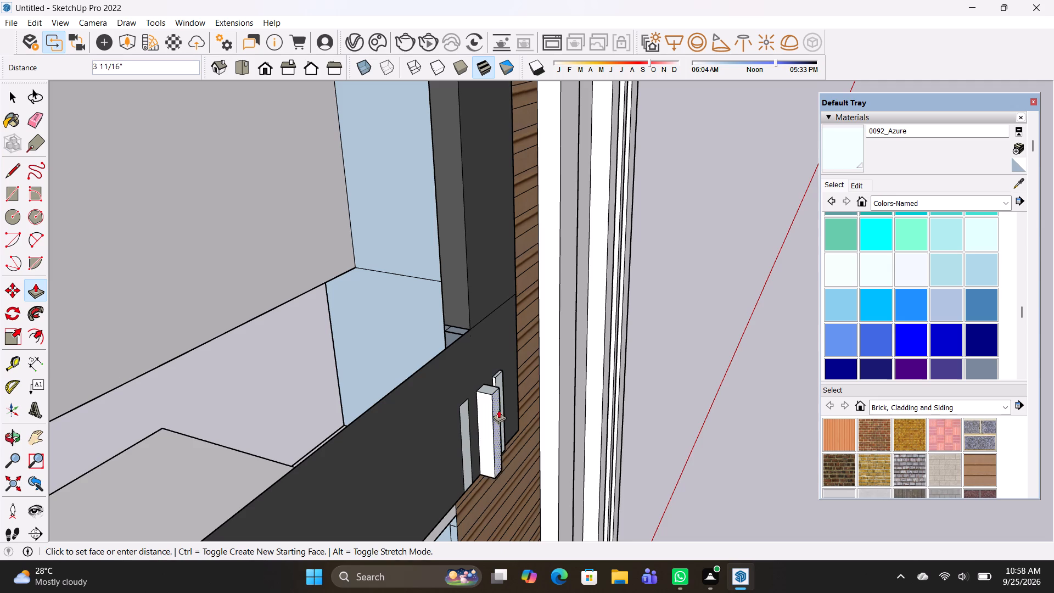
click(500, 377)
click(461, 426)
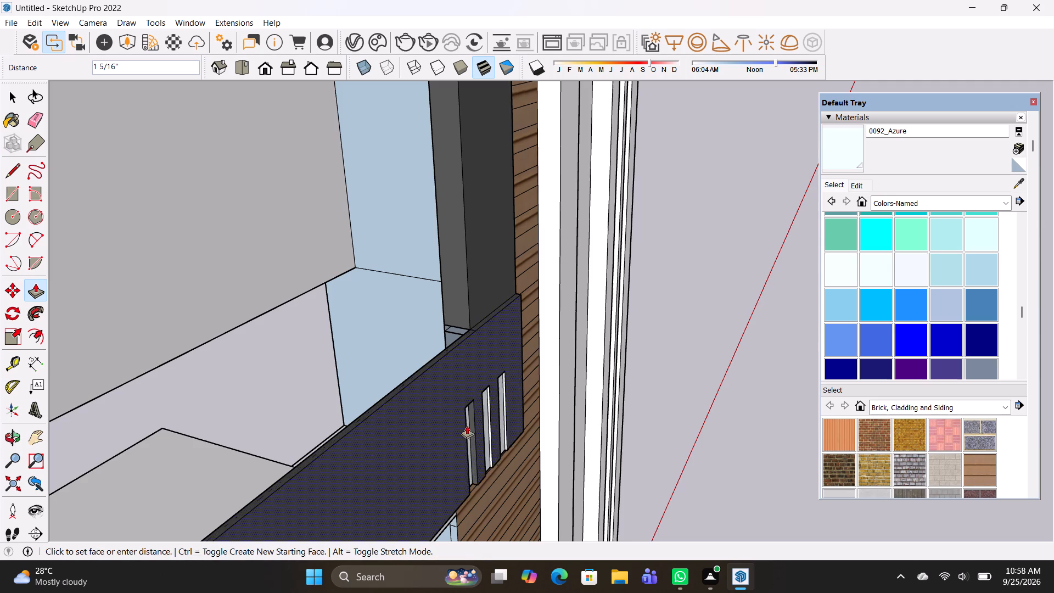
key(Escape)
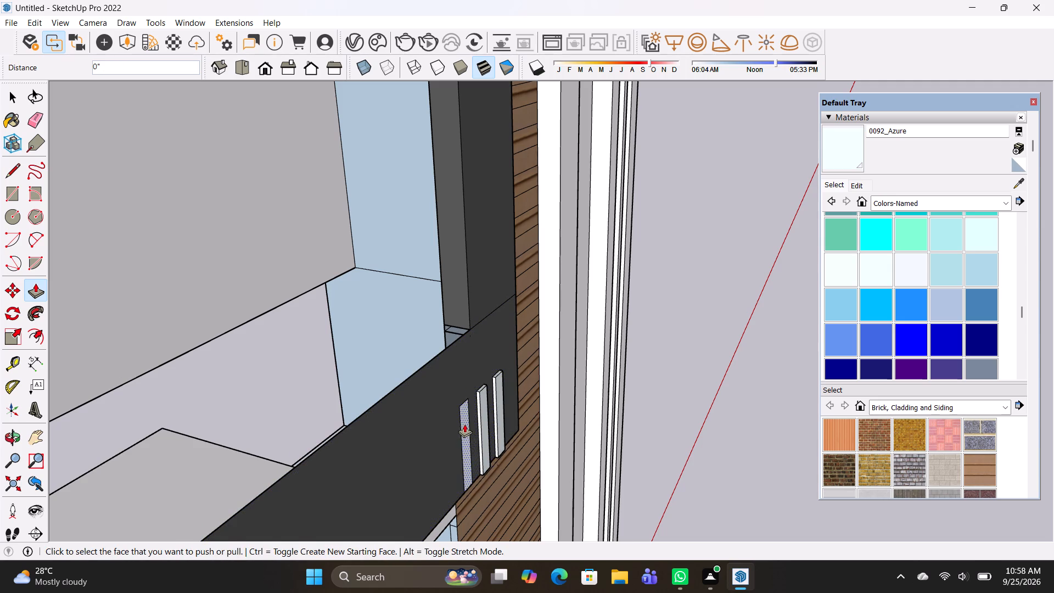
click(464, 424)
click(497, 380)
Pull the lower band's front face outward about 1 7/8 in as a new starting face around the three azure strips.
scroll(490, 443, down, 4)
middle_drag(481, 460, 441, 468)
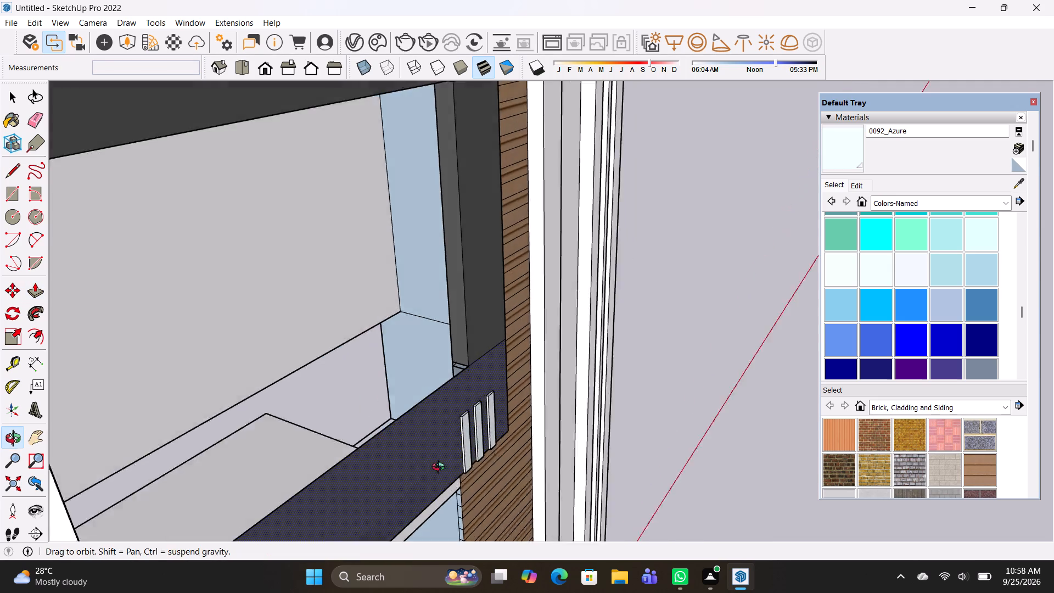
middle_drag(441, 468, 401, 456)
key(p)
click(396, 452)
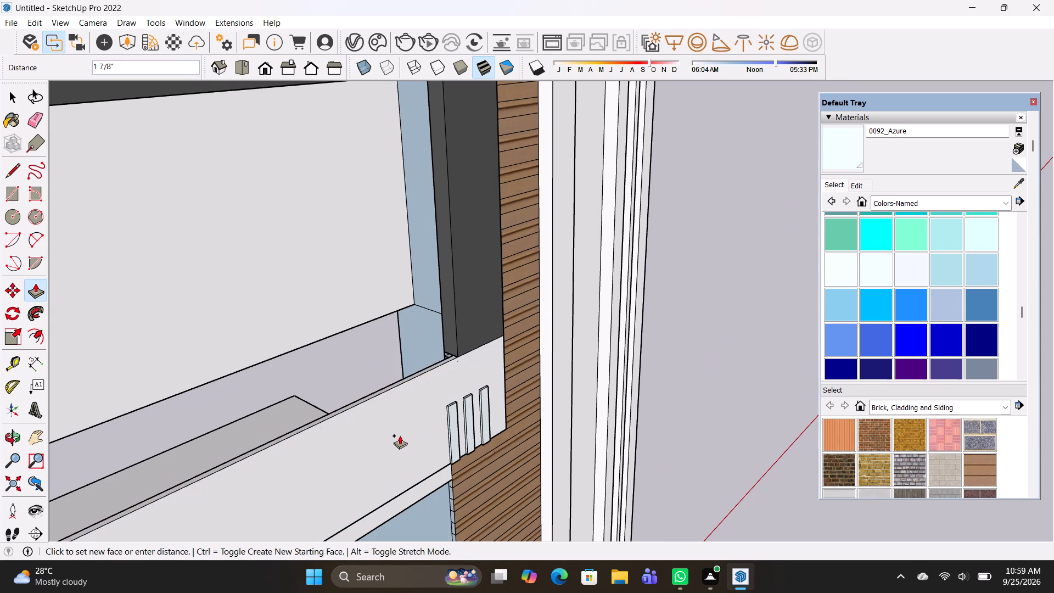
click(400, 435)
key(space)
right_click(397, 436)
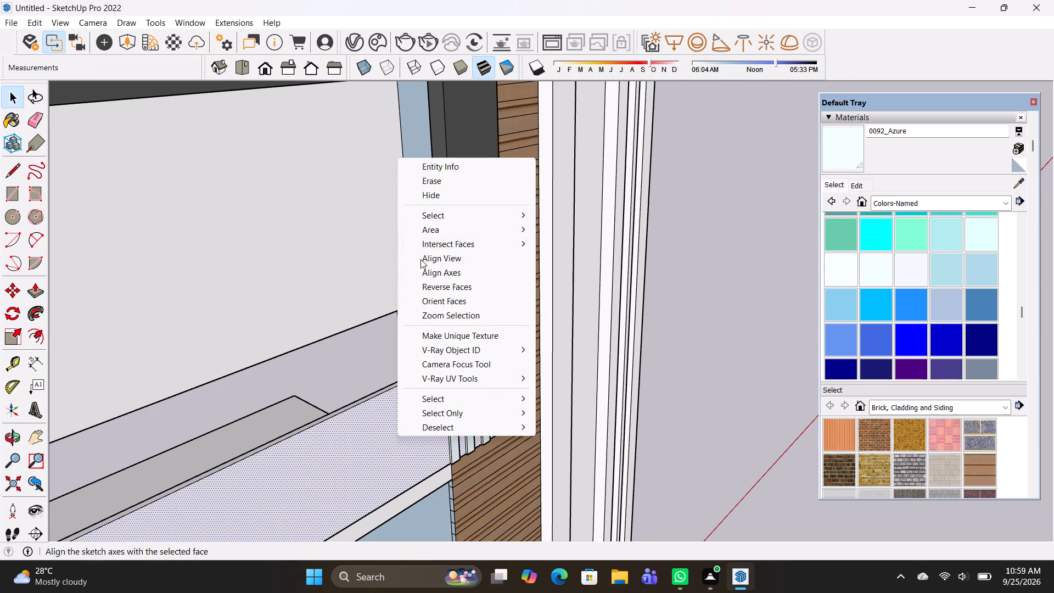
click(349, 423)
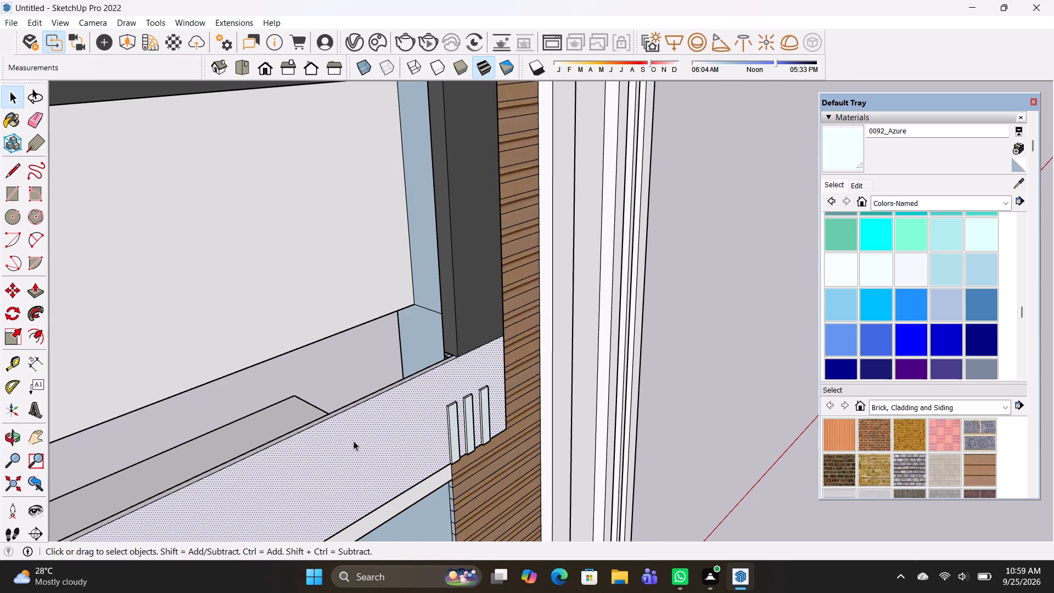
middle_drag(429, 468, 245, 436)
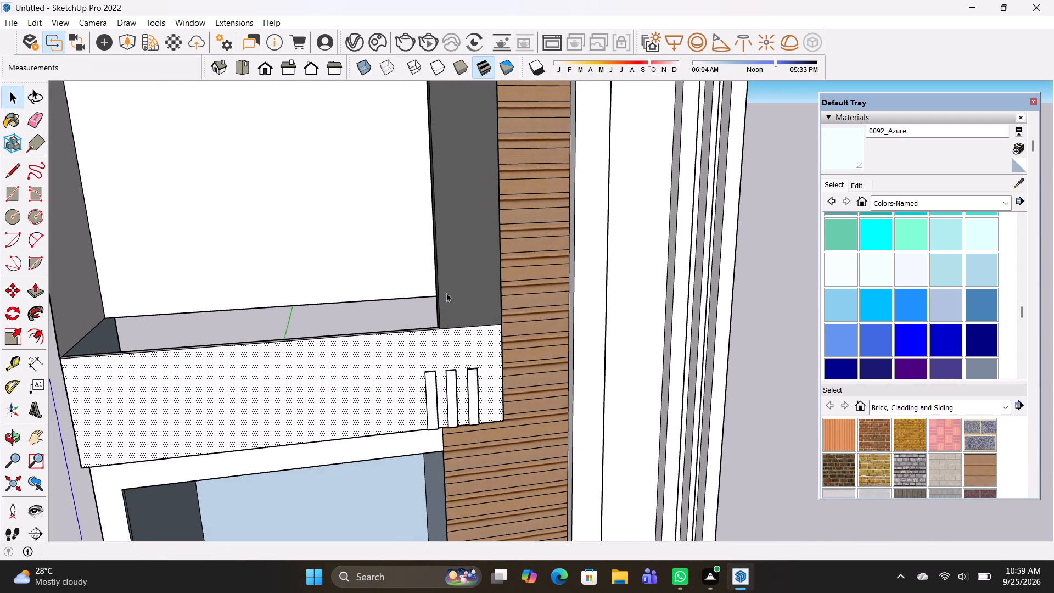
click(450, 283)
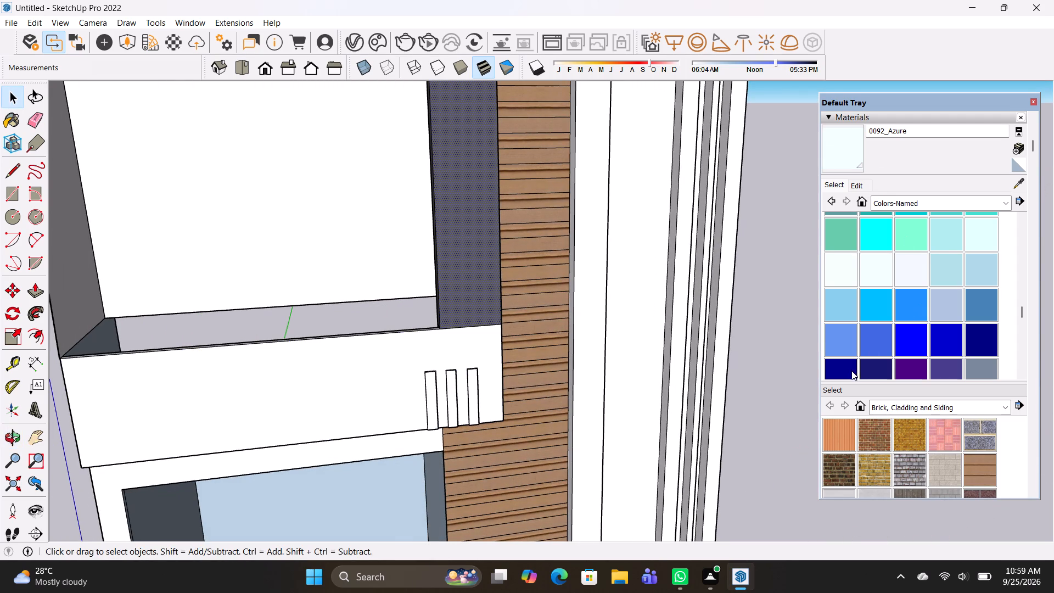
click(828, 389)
Draw a short dividing line across the lower band's thin top face, just past the three azure strips.
key(l)
scroll(727, 339, up, 6)
middle_drag(367, 335, 364, 468)
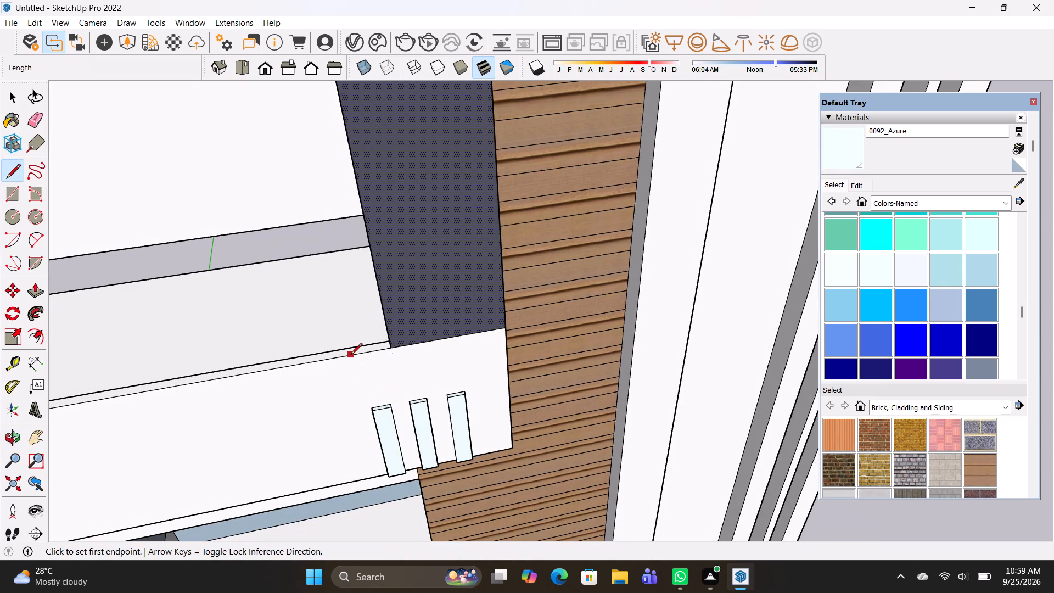
click(351, 355)
click(351, 344)
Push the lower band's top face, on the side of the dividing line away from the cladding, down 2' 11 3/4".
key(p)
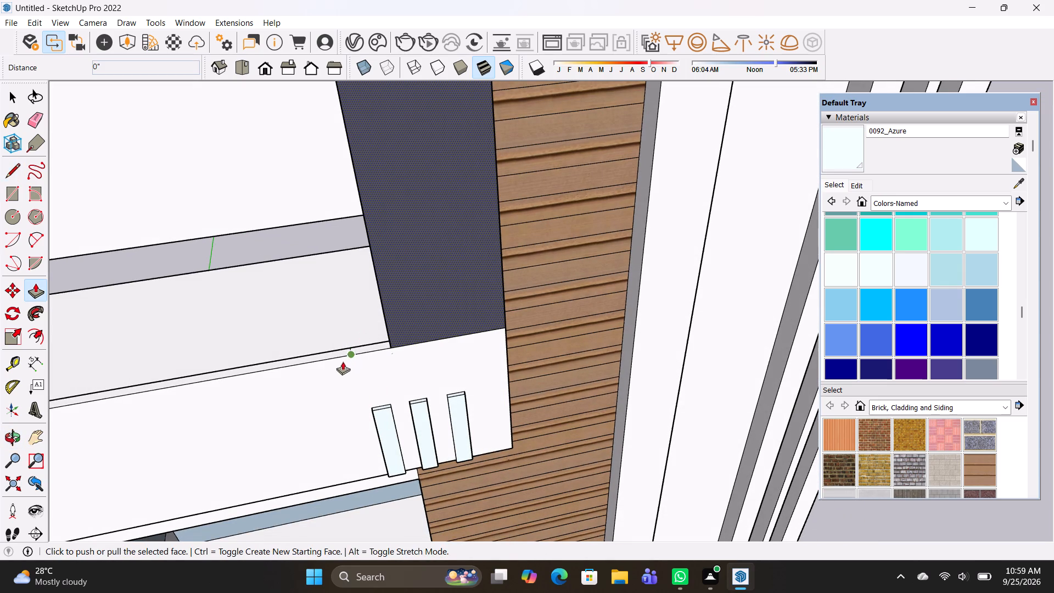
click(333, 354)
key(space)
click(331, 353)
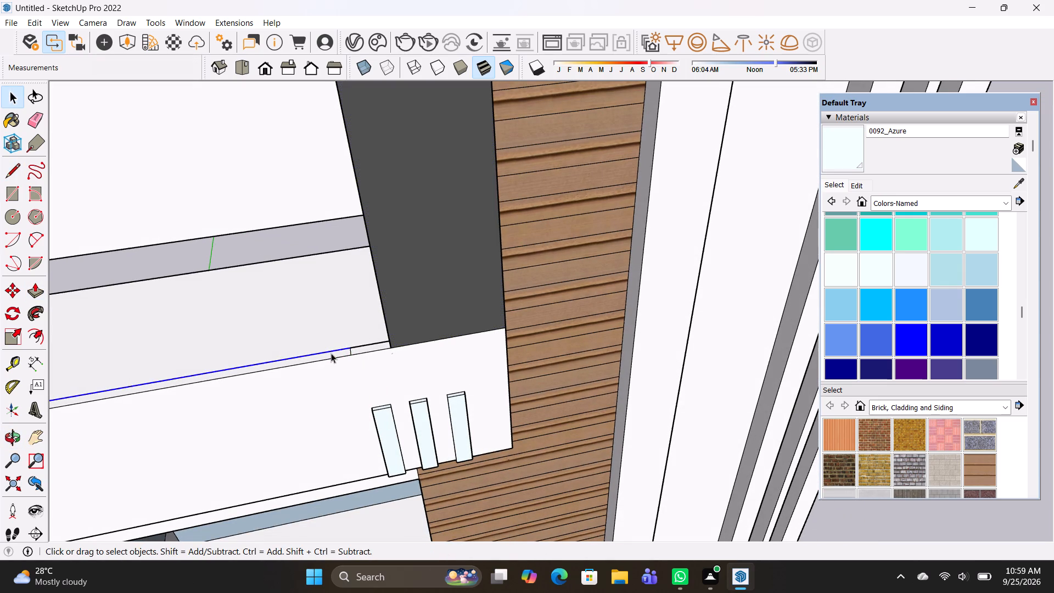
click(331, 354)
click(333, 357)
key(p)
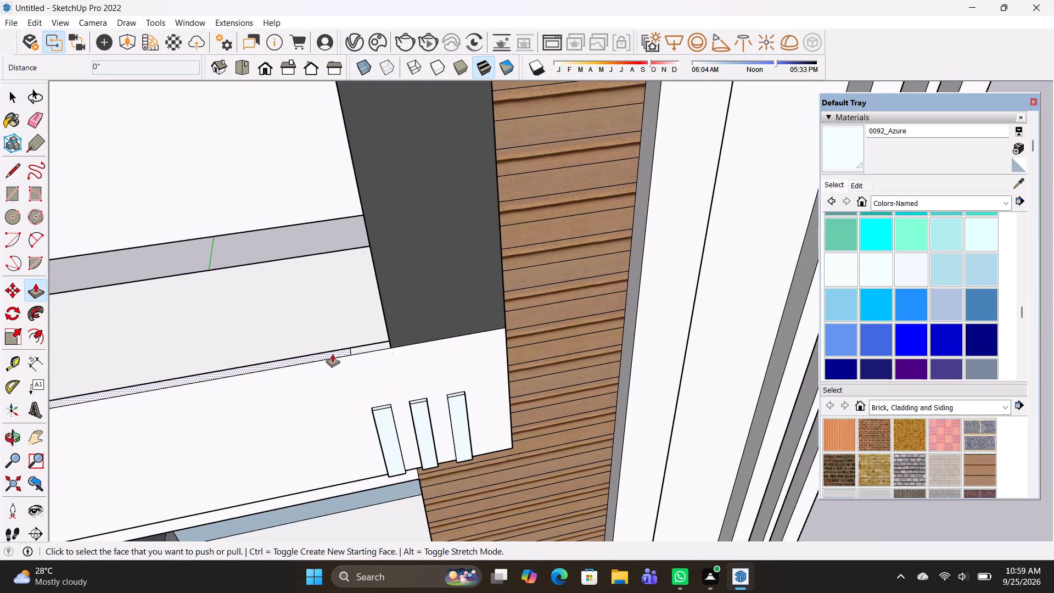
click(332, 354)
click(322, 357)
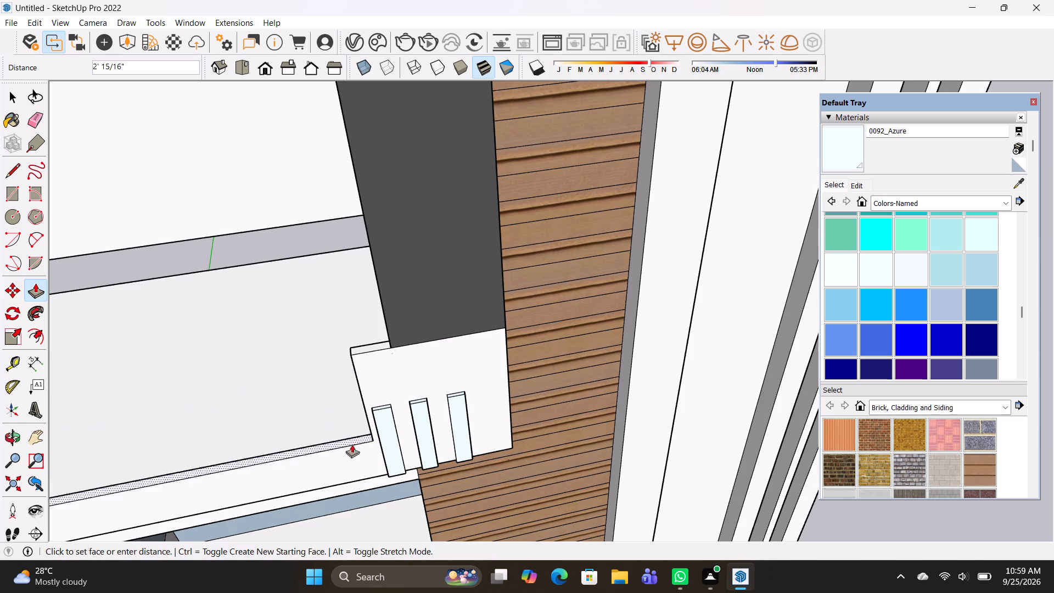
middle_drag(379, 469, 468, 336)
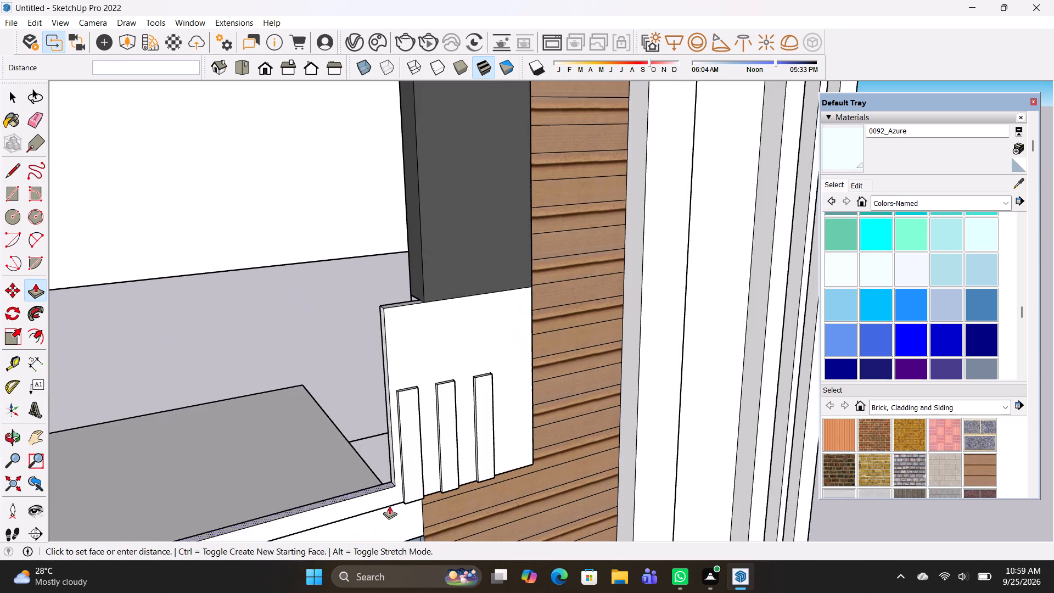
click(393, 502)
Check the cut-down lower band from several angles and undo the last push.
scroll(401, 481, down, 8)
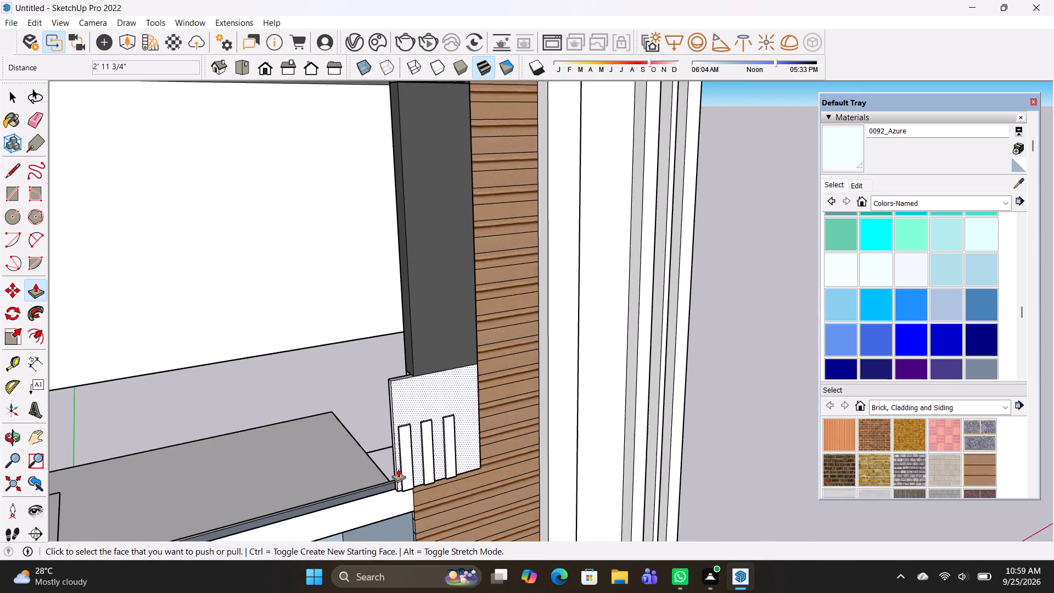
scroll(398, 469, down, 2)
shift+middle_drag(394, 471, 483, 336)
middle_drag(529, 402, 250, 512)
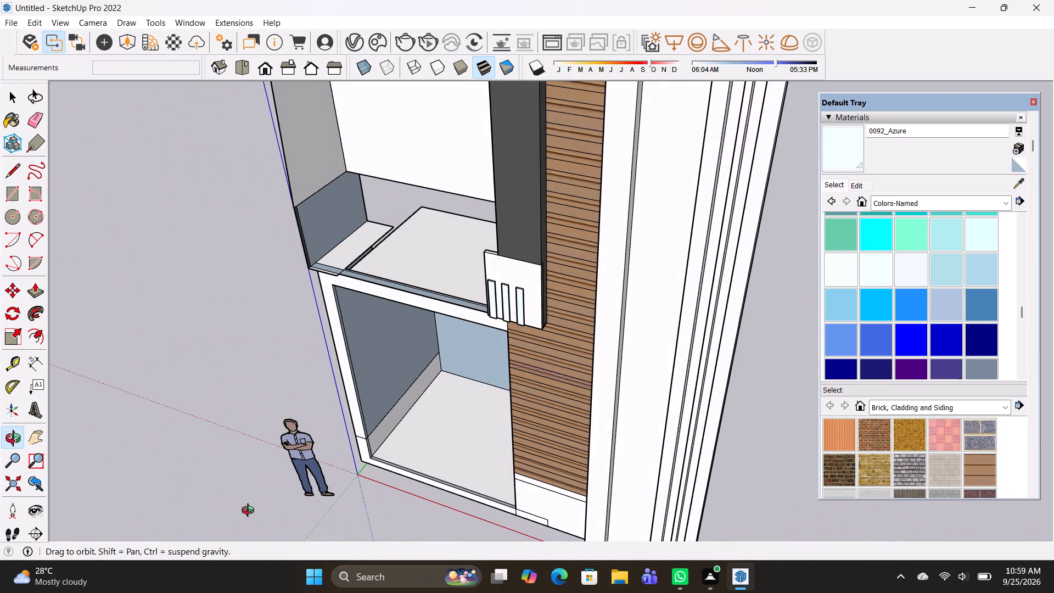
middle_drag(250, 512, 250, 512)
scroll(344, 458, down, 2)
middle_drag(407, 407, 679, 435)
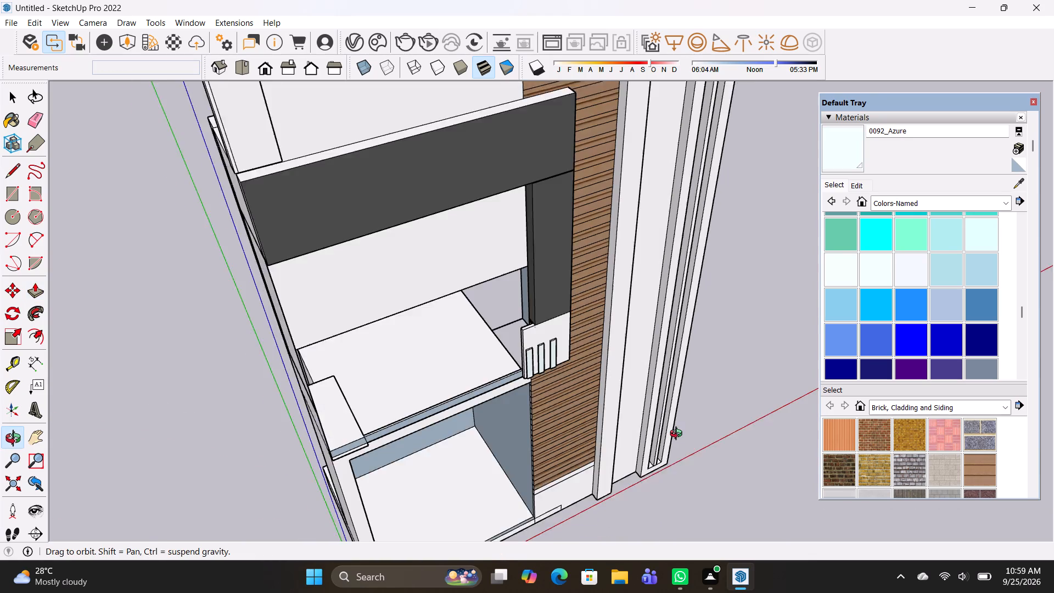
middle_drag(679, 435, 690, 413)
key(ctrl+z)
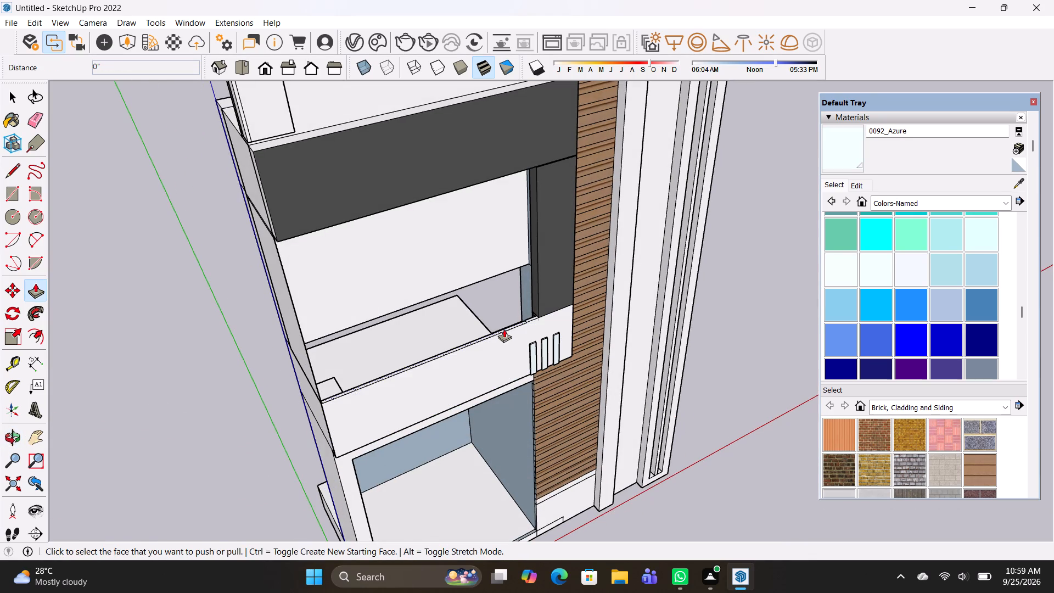
Push the lower band's top face beyond the dividing line down 2' 8 1/16", keeping the block with the azure strips.
click(504, 329)
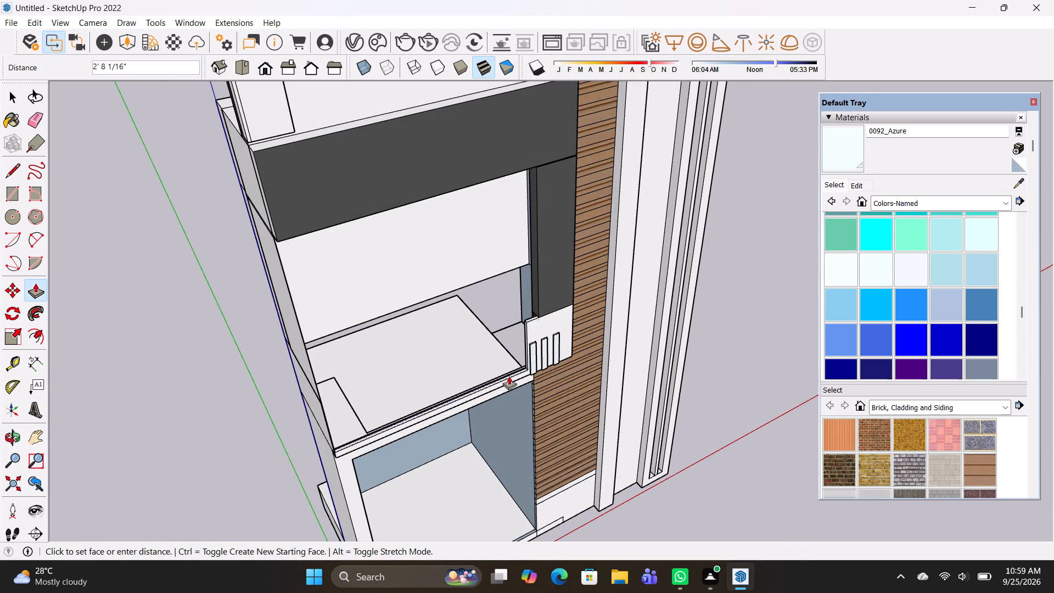
click(509, 376)
Erase the edges of the small leftover flat piece behind the lowered band, near the recess's outer side wall.
middle_drag(504, 437, 357, 331)
scroll(358, 337, up, 2)
middle_drag(423, 359, 416, 356)
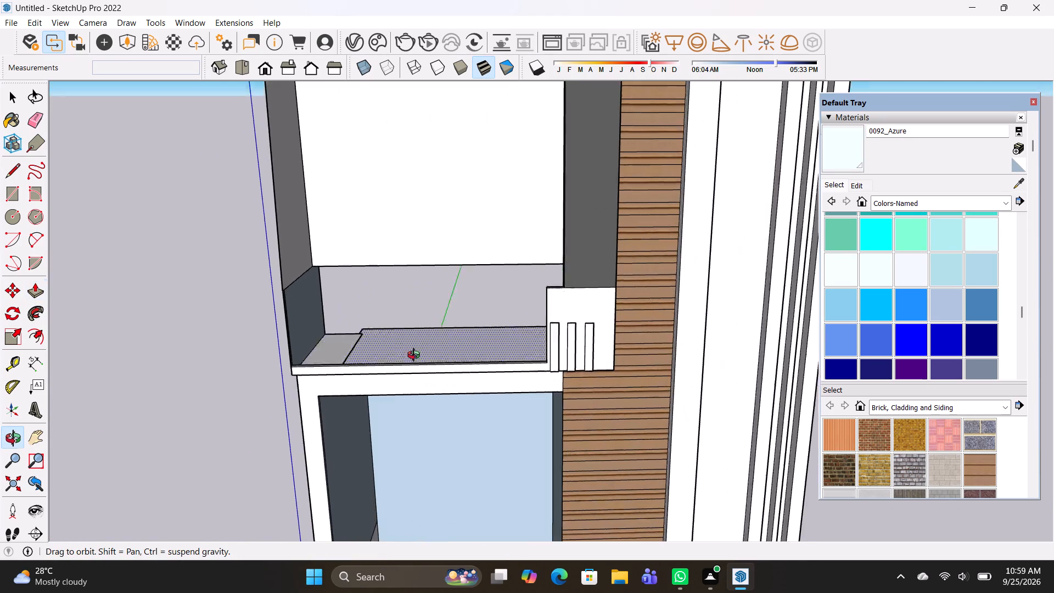
middle_drag(416, 356, 263, 338)
key(e)
drag(417, 319, 417, 320)
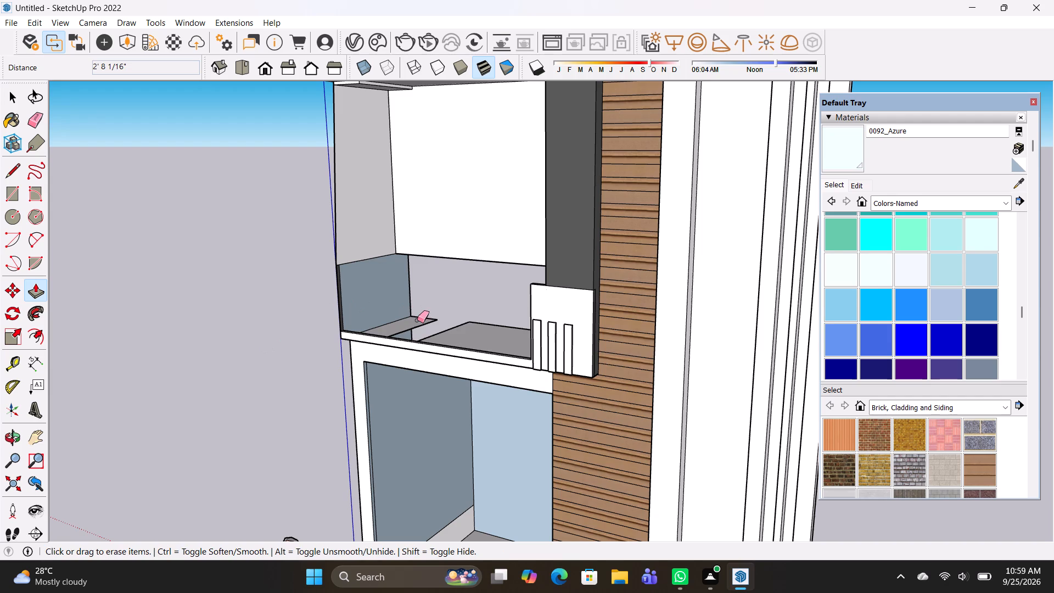
drag(417, 320, 420, 327)
drag(424, 318, 430, 314)
drag(401, 325, 397, 307)
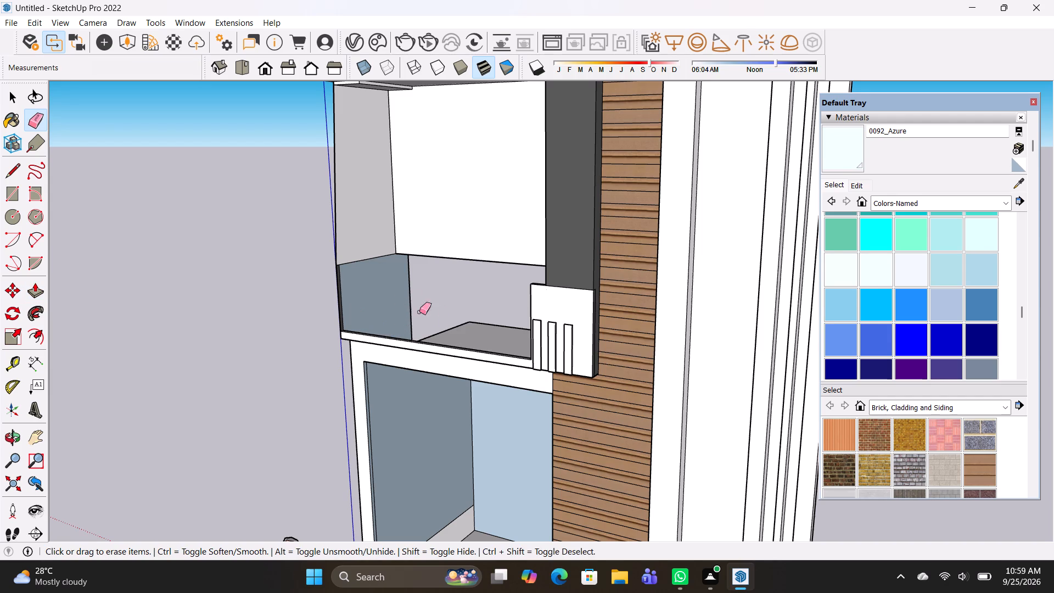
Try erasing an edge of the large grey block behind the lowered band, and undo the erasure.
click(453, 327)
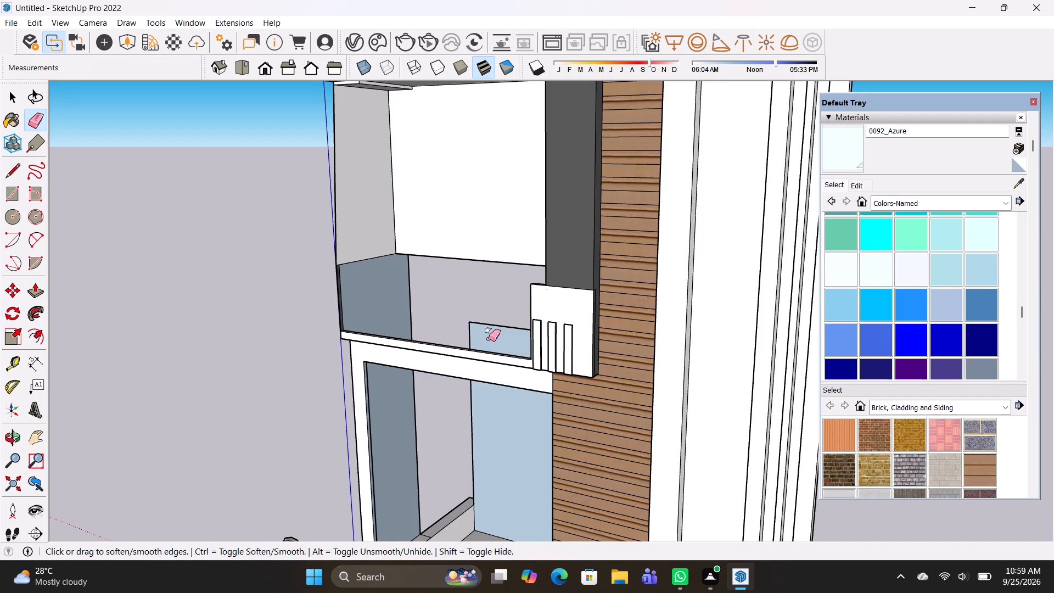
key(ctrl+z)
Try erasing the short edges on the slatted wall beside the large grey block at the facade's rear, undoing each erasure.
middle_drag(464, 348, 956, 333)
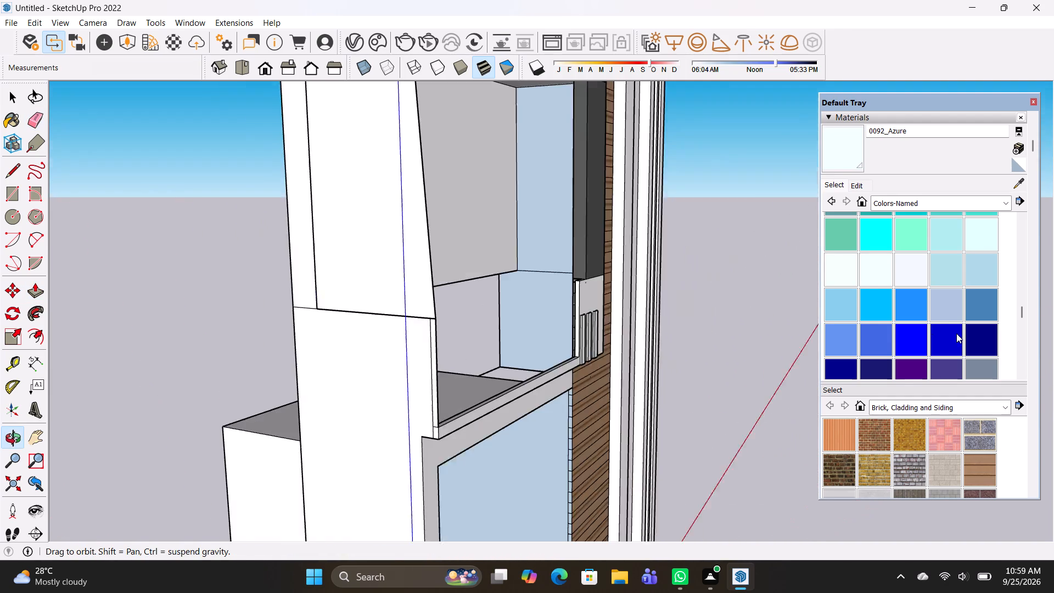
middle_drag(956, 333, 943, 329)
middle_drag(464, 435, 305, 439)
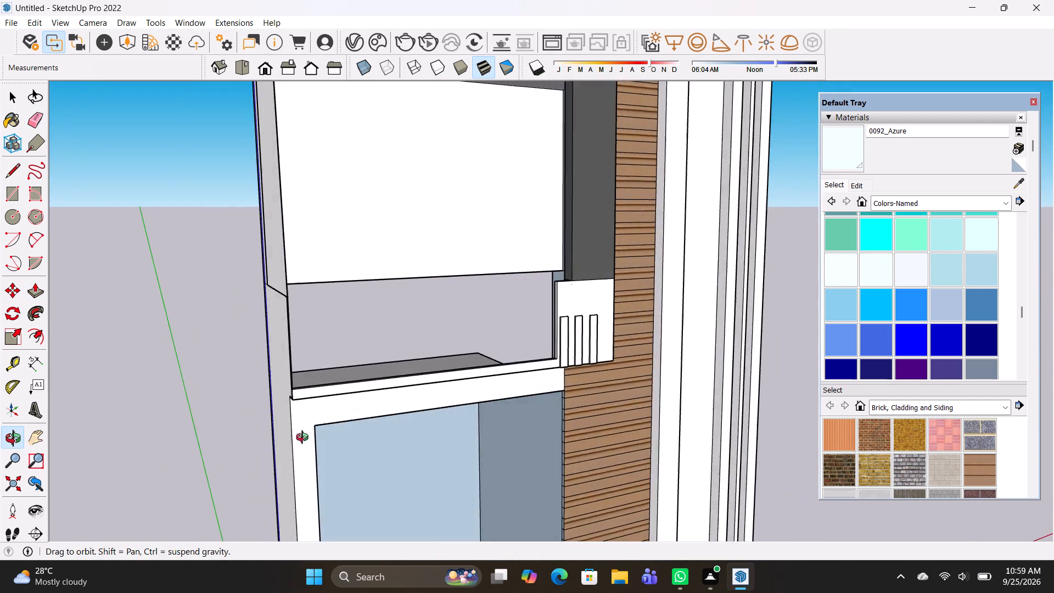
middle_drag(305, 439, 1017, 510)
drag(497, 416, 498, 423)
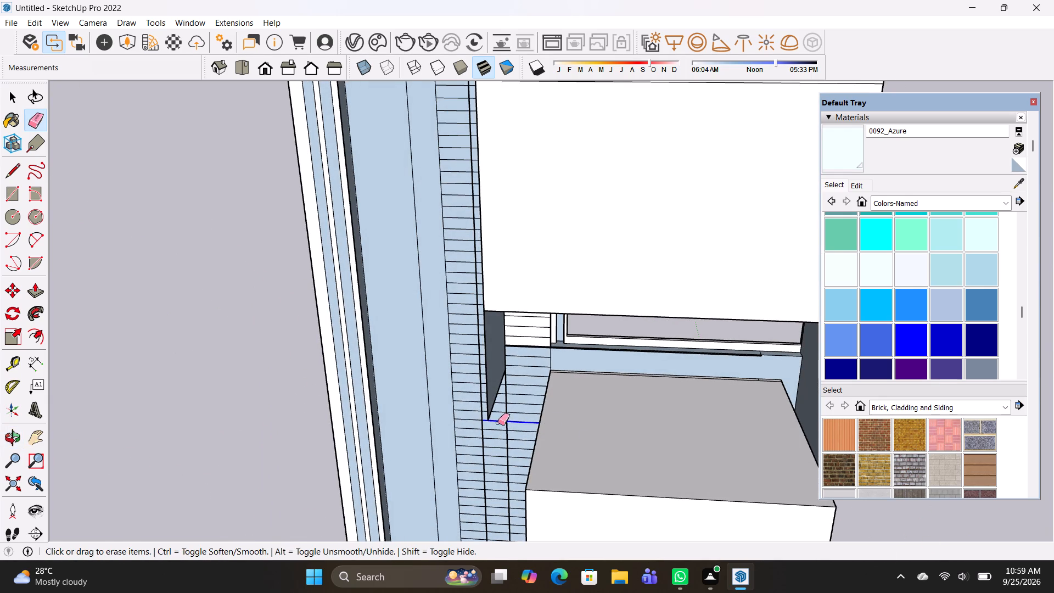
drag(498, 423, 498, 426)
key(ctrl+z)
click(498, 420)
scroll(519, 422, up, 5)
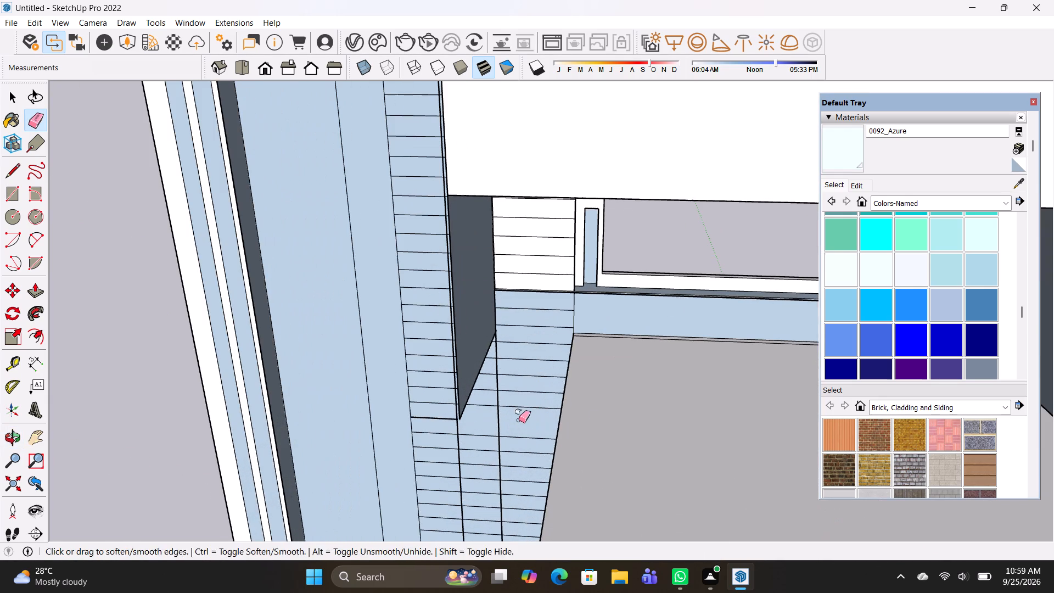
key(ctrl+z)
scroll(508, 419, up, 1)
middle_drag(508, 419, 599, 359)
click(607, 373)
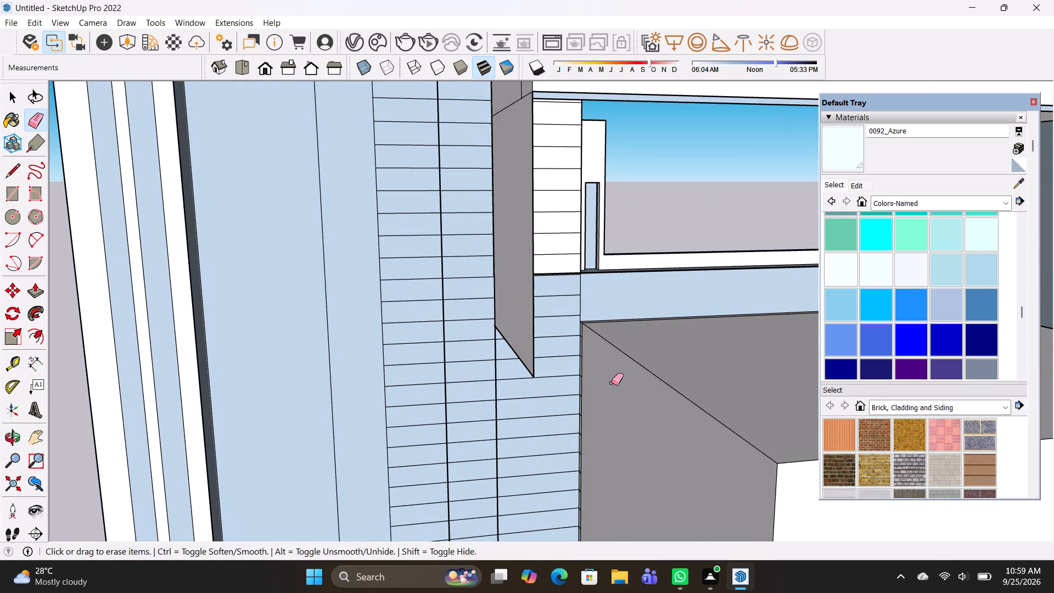
Erase the short vertical line dividing the base strip below the ground-level recess.
scroll(612, 383, down, 3)
middle_drag(590, 426, 30, 451)
middle_drag(535, 451, 0, 455)
scroll(473, 454, down, 6)
shift+middle_drag(446, 474, 420, 443)
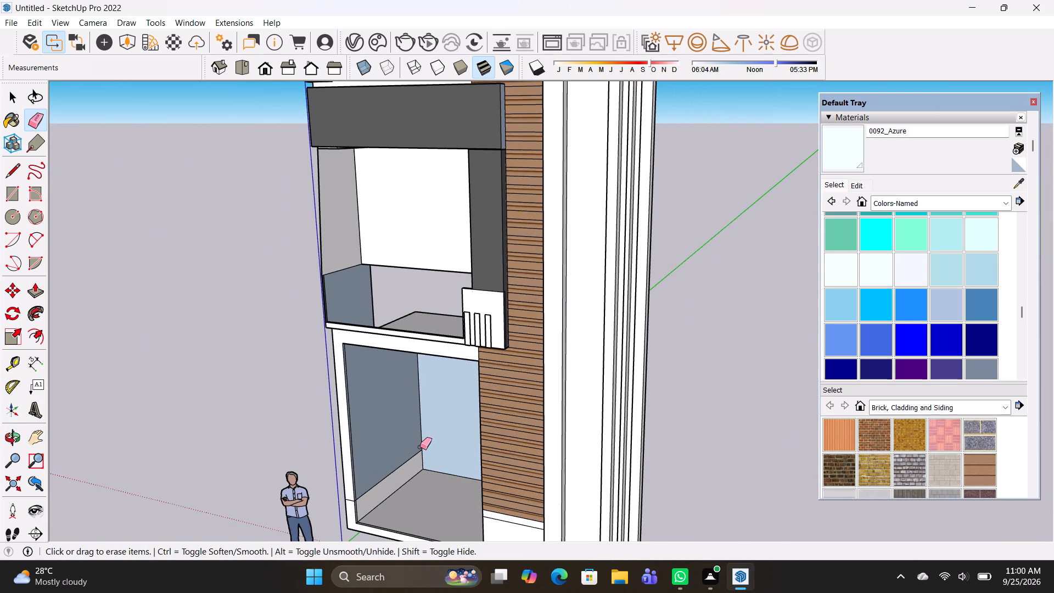
scroll(452, 469, down, 2)
middle_drag(418, 502, 542, 482)
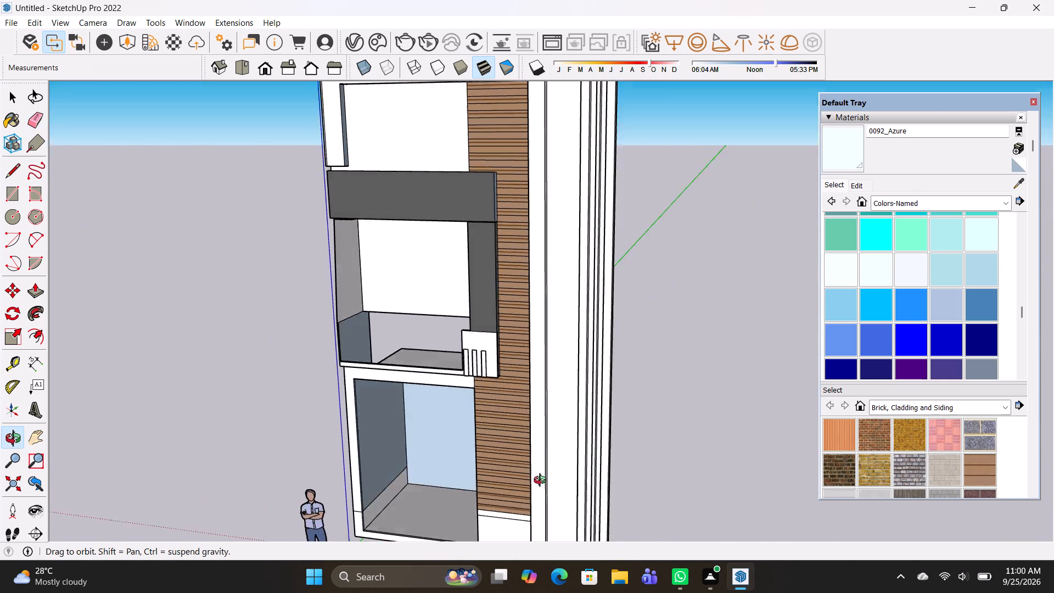
middle_drag(542, 482, 562, 467)
shift+middle_drag(450, 510, 425, 404)
middle_drag(384, 429, 386, 433)
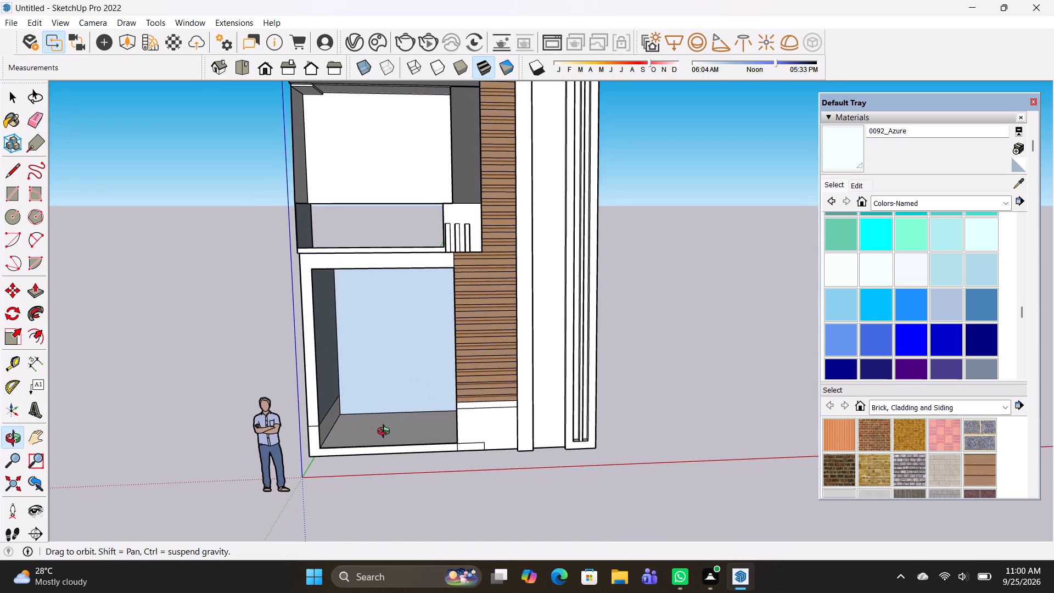
middle_drag(386, 433, 378, 415)
scroll(406, 468, up, 5)
middle_drag(421, 521, 221, 512)
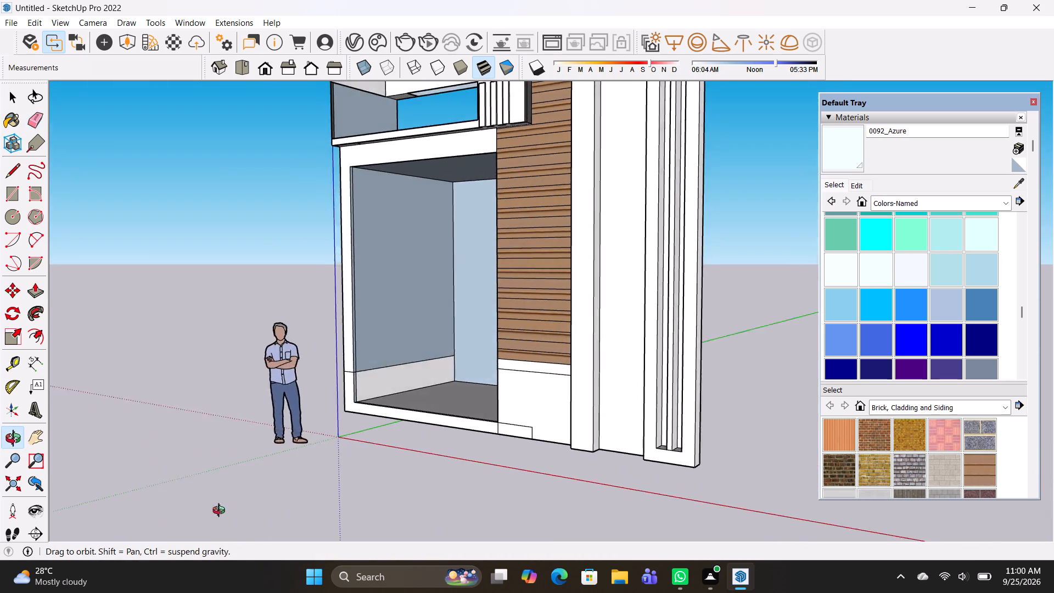
middle_drag(221, 512, 148, 504)
scroll(448, 450, up, 4)
scroll(535, 423, up, 2)
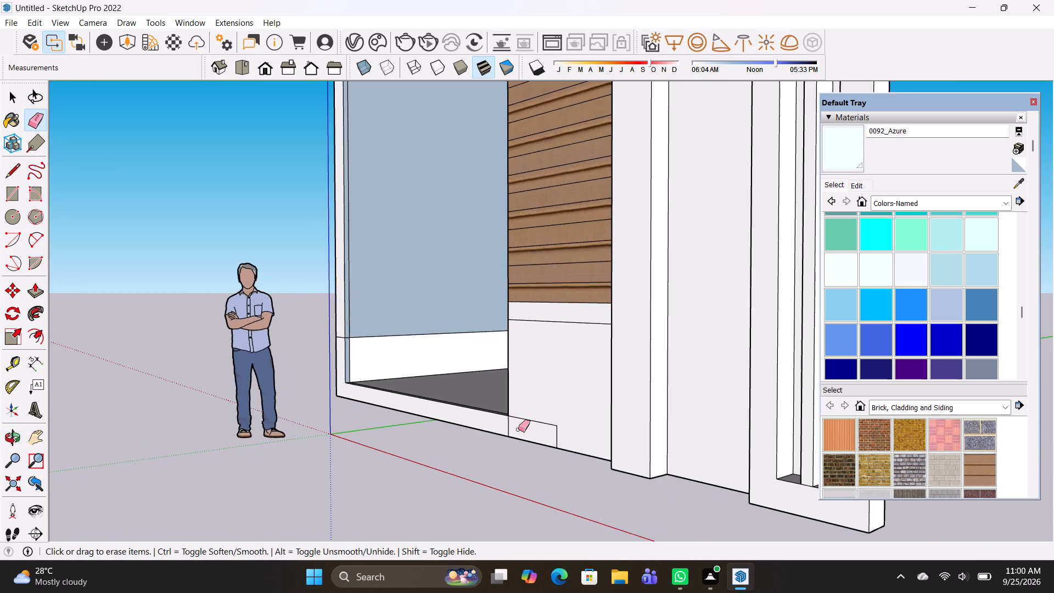
scroll(508, 435, up, 2)
click(511, 424)
drag(508, 423, 503, 422)
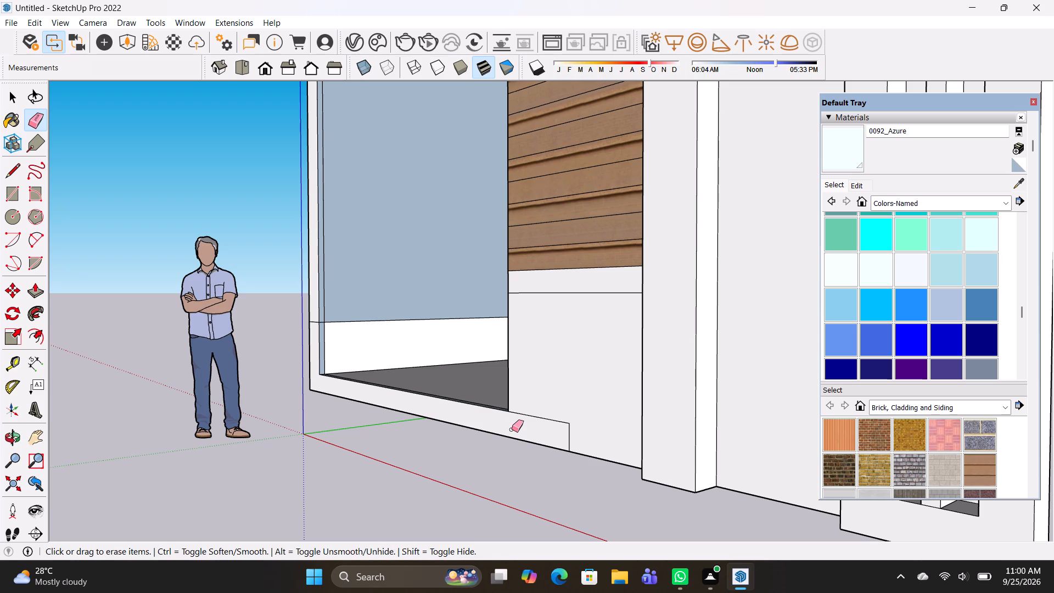
Pull the base strip's front face outward 1' 8 7/16" to form a projecting slab.
key(p)
click(517, 426)
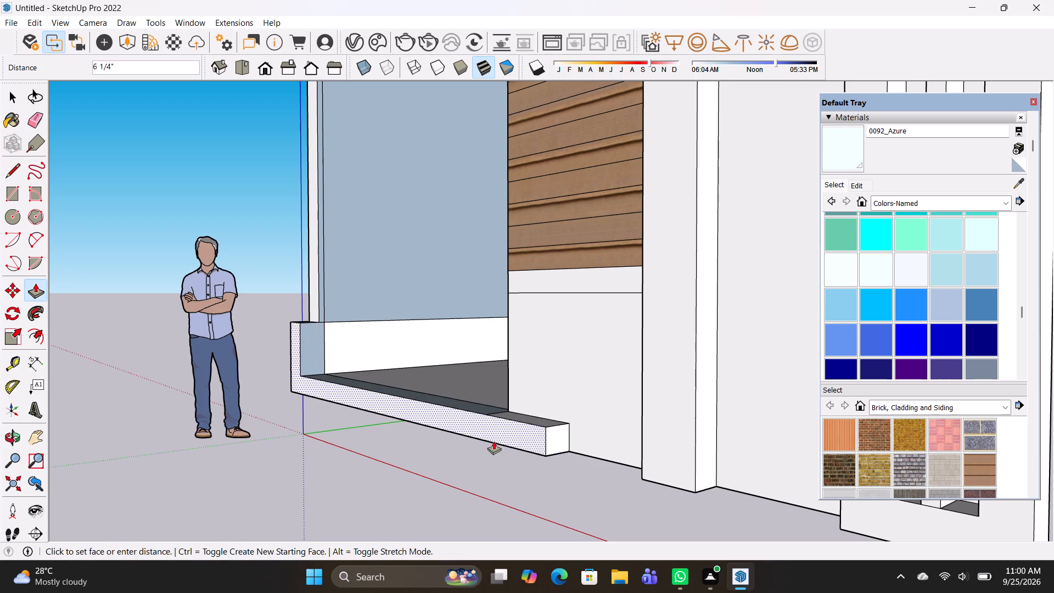
click(446, 461)
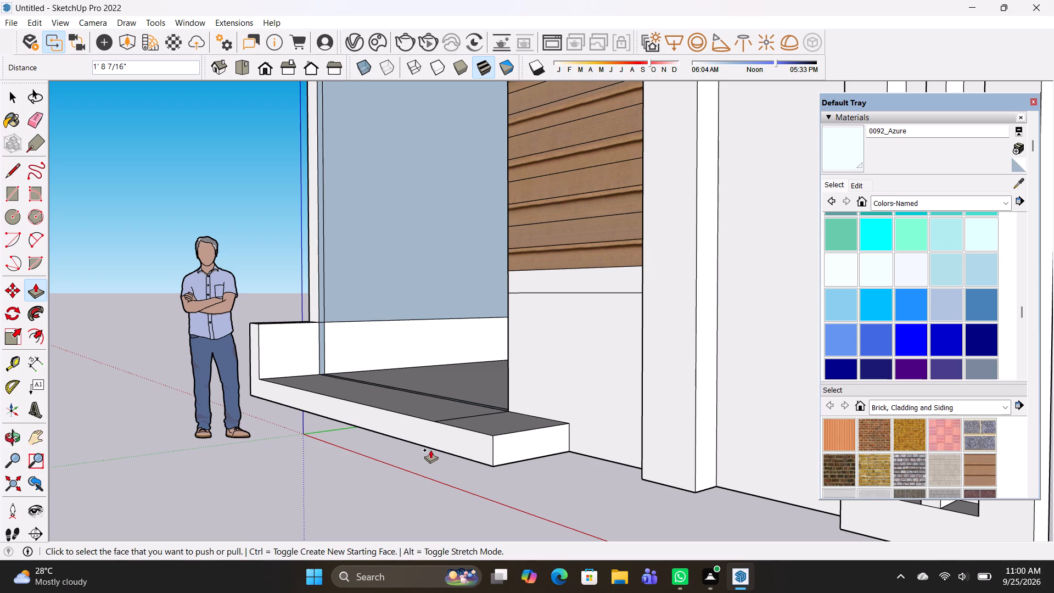
Push both top faces of the projecting base slab down 4 5/16" to make it thinner.
key(p)
click(435, 415)
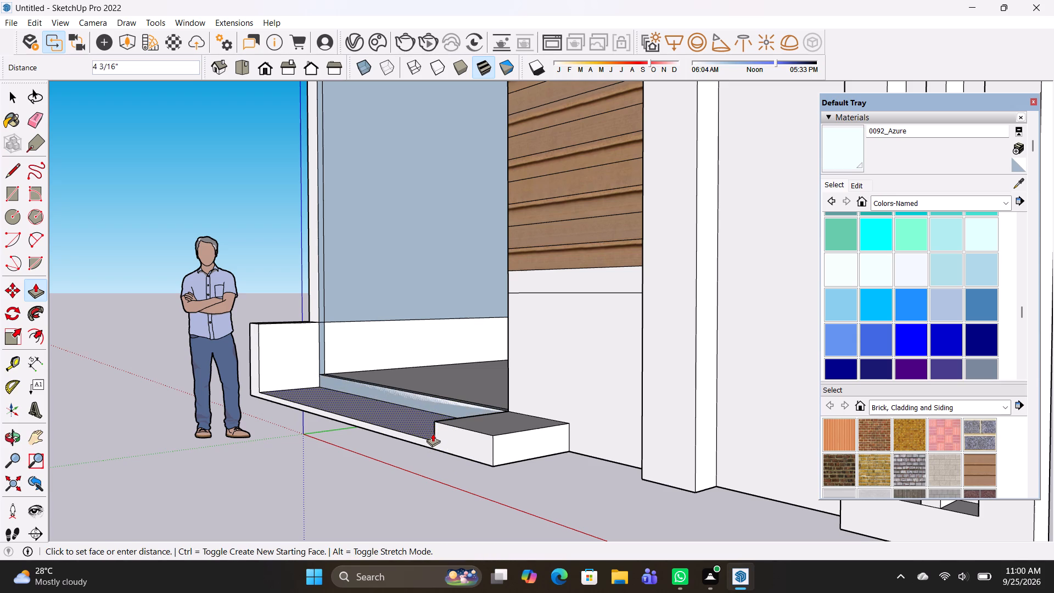
click(433, 433)
click(476, 426)
click(431, 442)
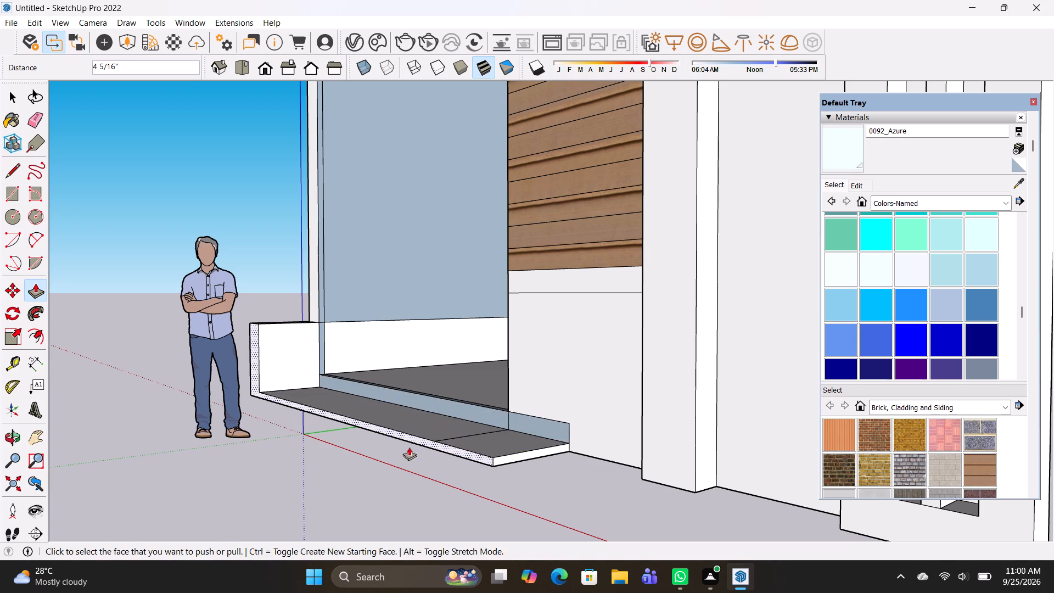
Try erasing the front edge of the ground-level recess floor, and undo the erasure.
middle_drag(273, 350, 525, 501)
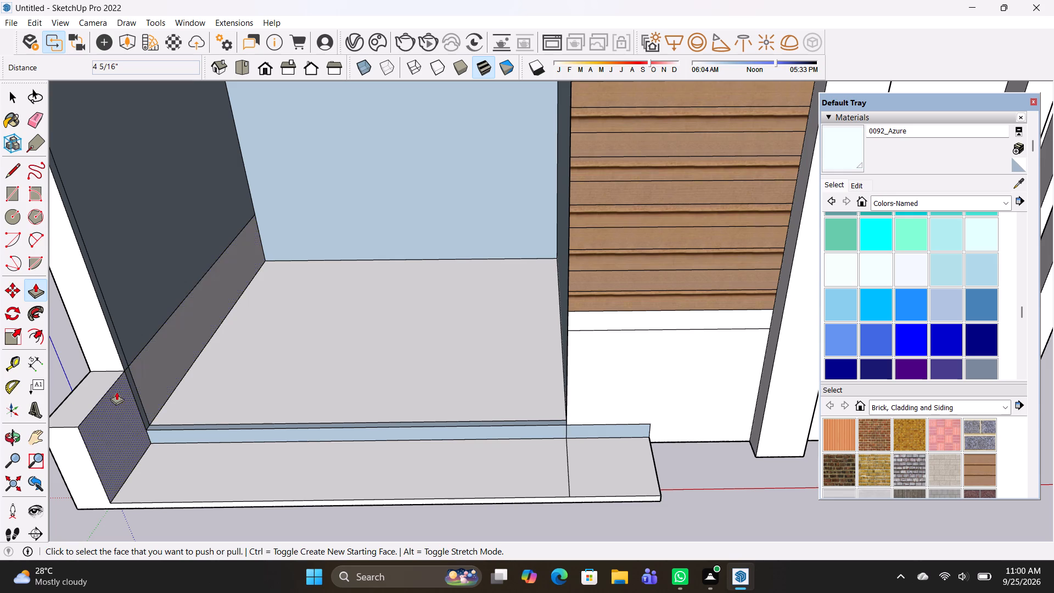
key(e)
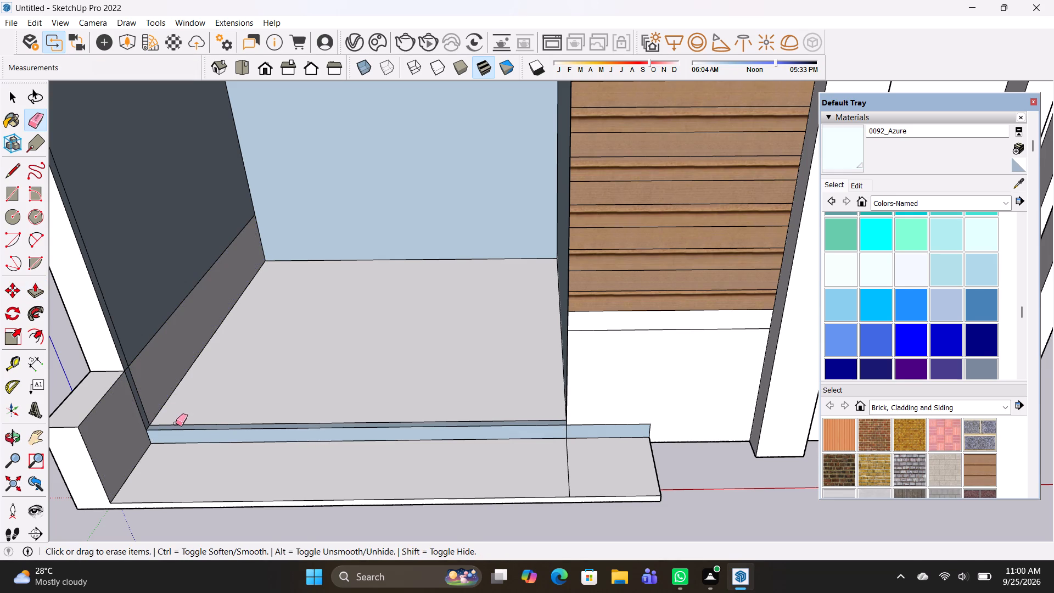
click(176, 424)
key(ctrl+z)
Push the top of the raised block at the slab's outer end down 1' 10 1/4", level with the slab.
key(p)
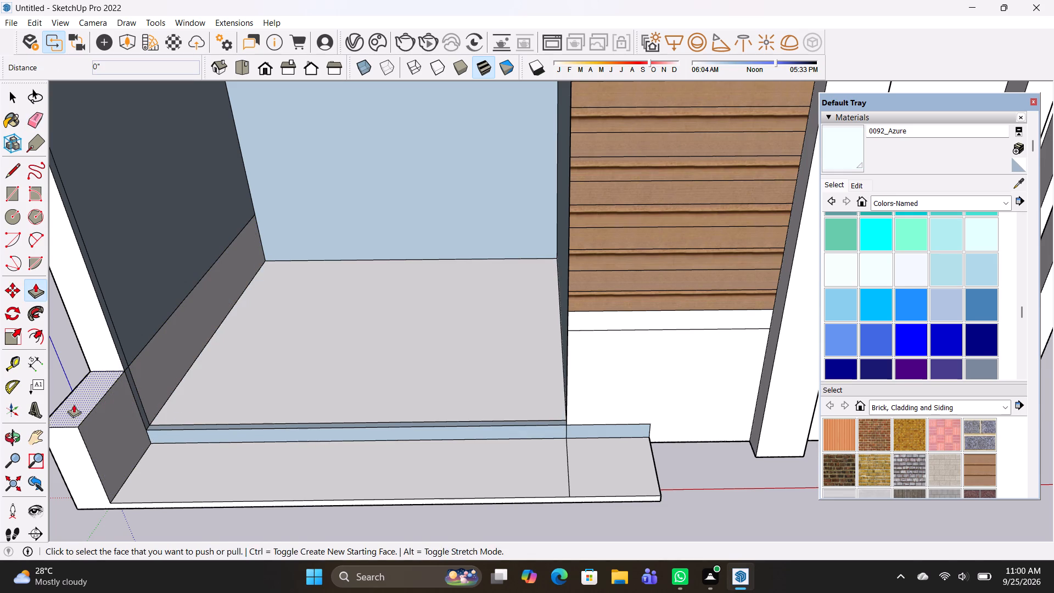
click(75, 405)
click(221, 502)
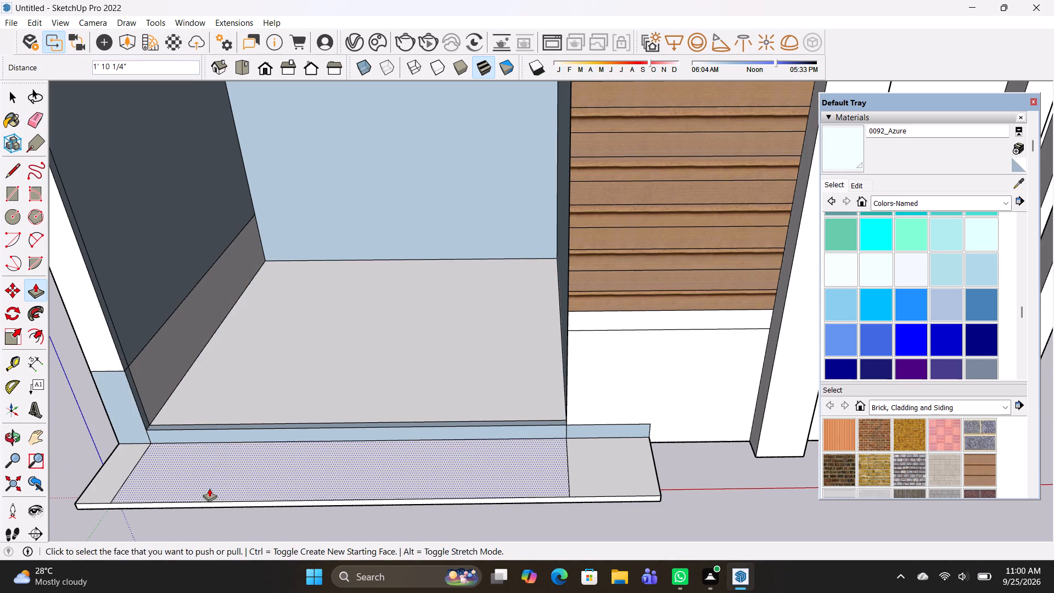
Erase the leftover seam lines across the slab's top and on the wall strip behind it, including the stub at its inner end.
key(e)
drag(122, 471, 140, 474)
scroll(143, 446, up, 5)
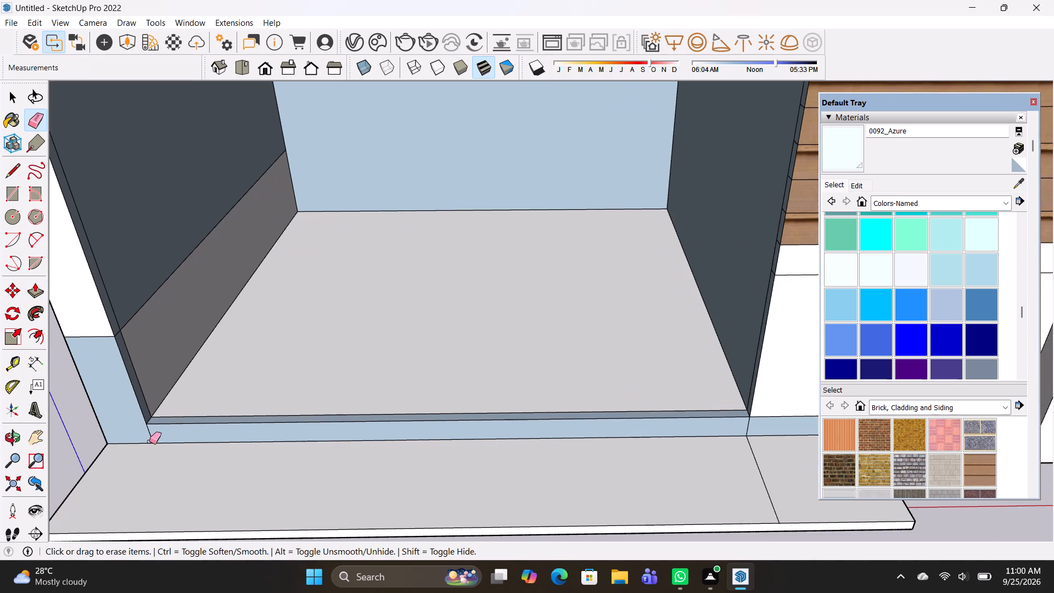
drag(148, 439, 155, 438)
scroll(186, 455, down, 6)
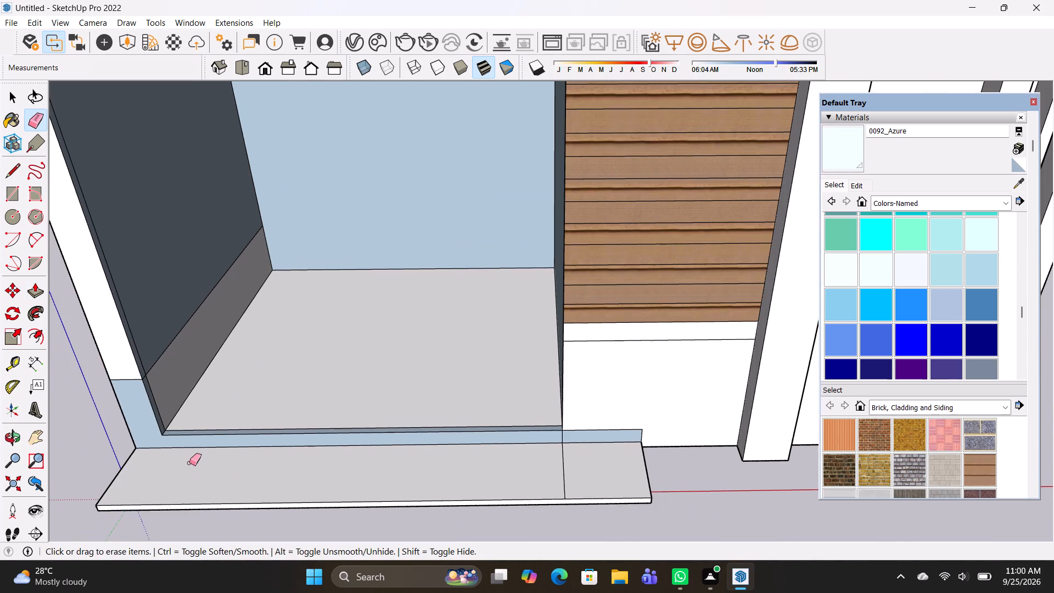
drag(569, 477, 550, 477)
drag(626, 429, 632, 417)
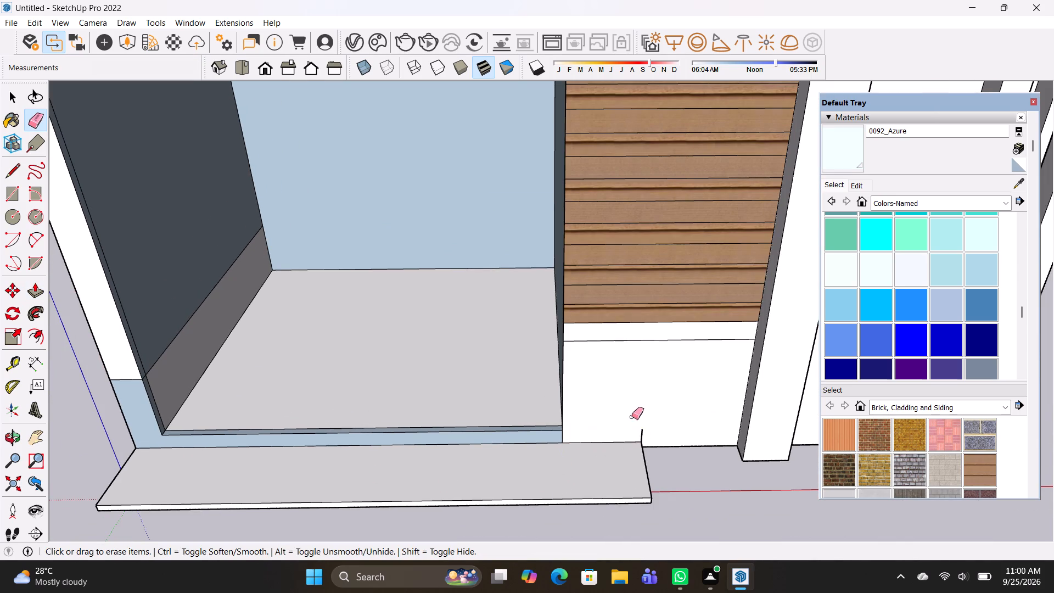
drag(638, 434, 648, 432)
drag(567, 437, 558, 437)
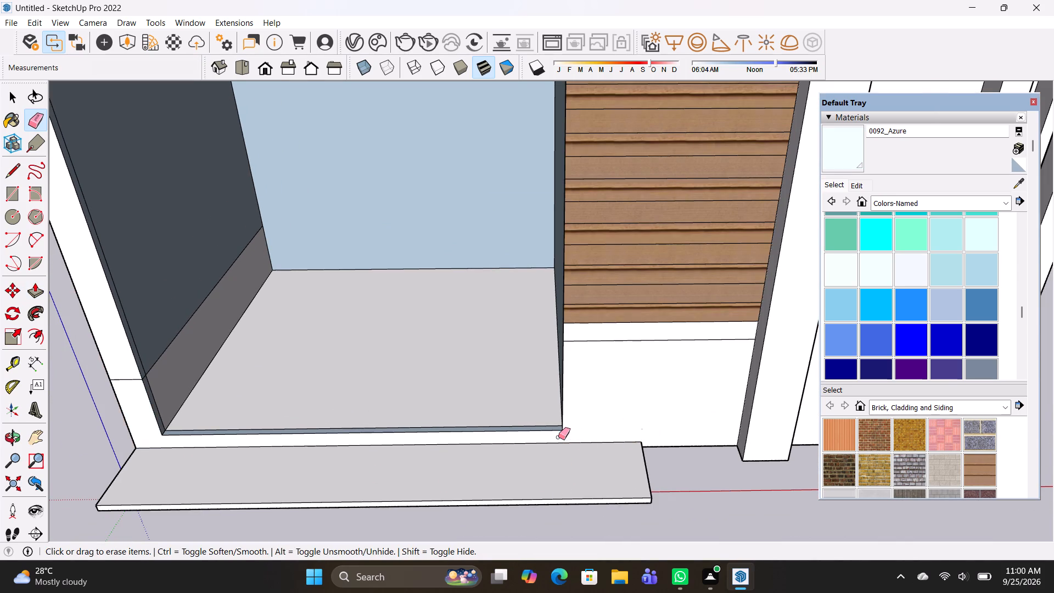
Draw a door-like rectangle about 4' 3/4" by 8' 15/16" on the ground-level recess's back wall, starting from its floor line.
scroll(365, 445, up, 2)
middle_drag(469, 472, 413, 391)
scroll(408, 415, down, 4)
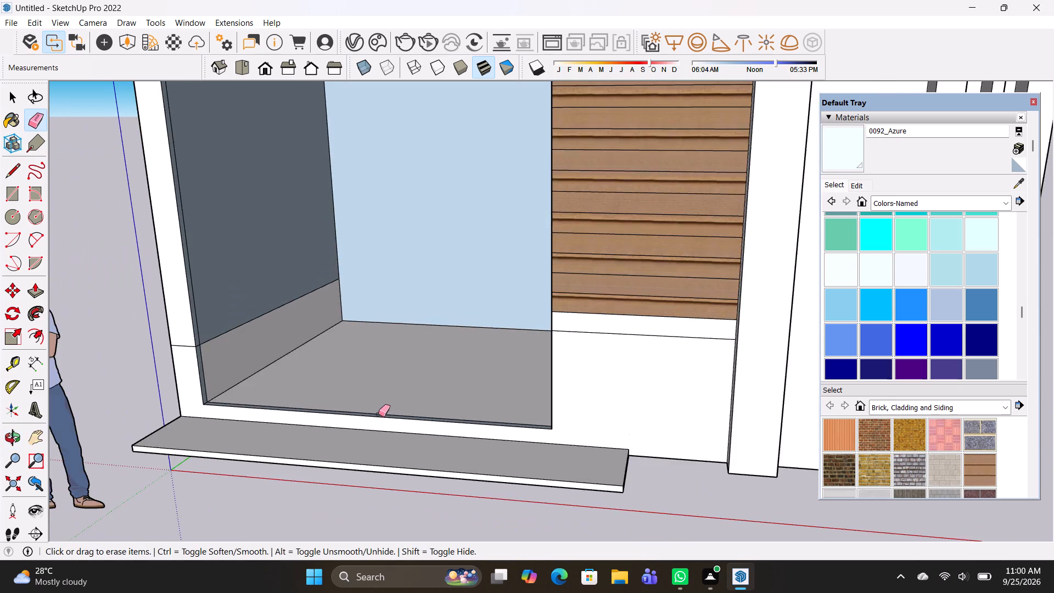
scroll(378, 414, down, 5)
shift+middle_drag(364, 463, 332, 493)
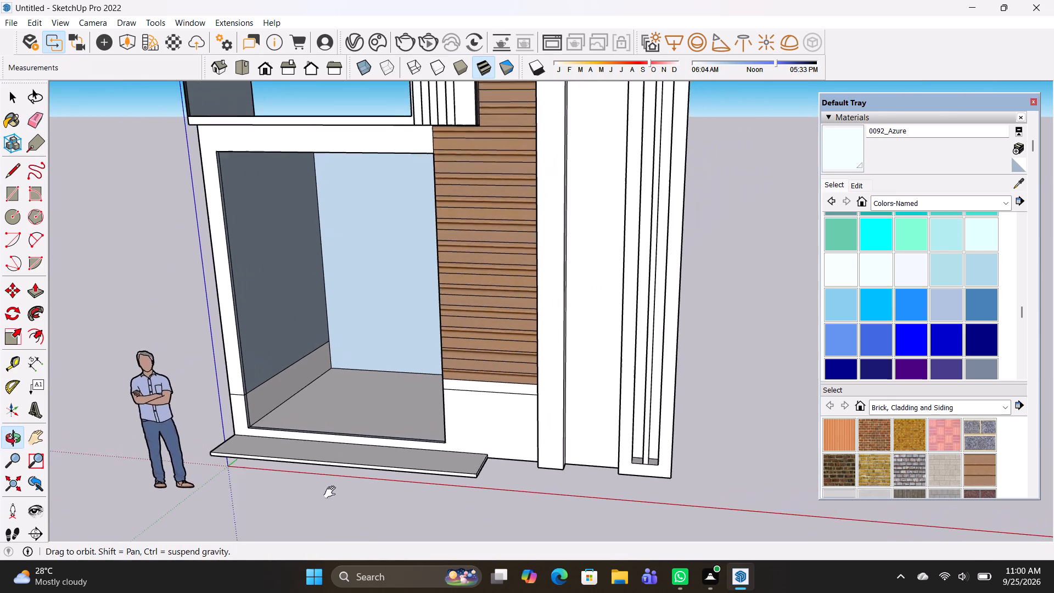
shift+middle_drag(332, 493, 322, 547)
scroll(380, 508, down, 3)
middle_drag(388, 506, 399, 505)
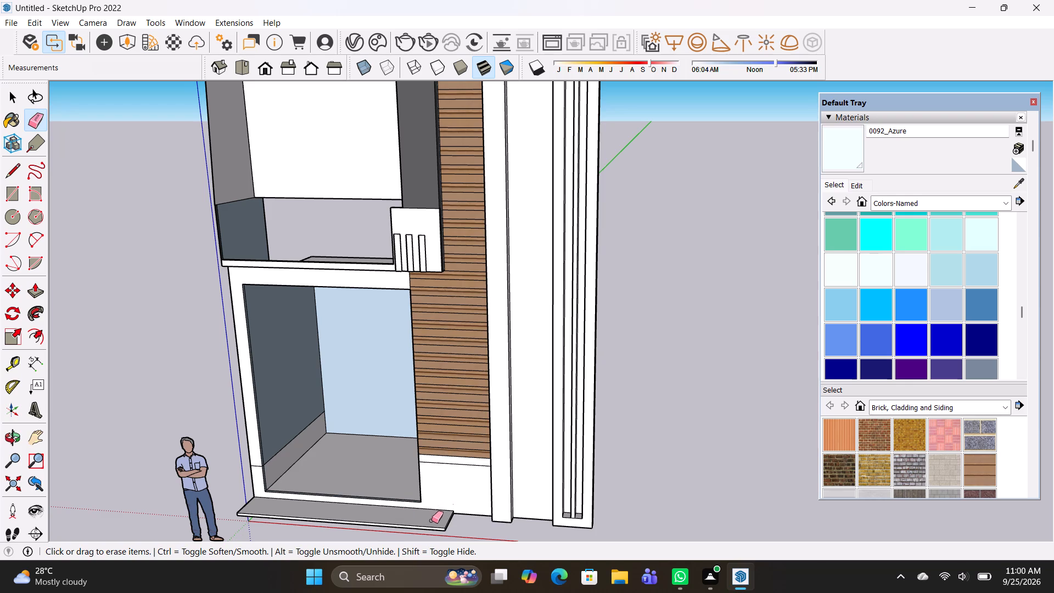
scroll(458, 497, down, 1)
middle_click(463, 497)
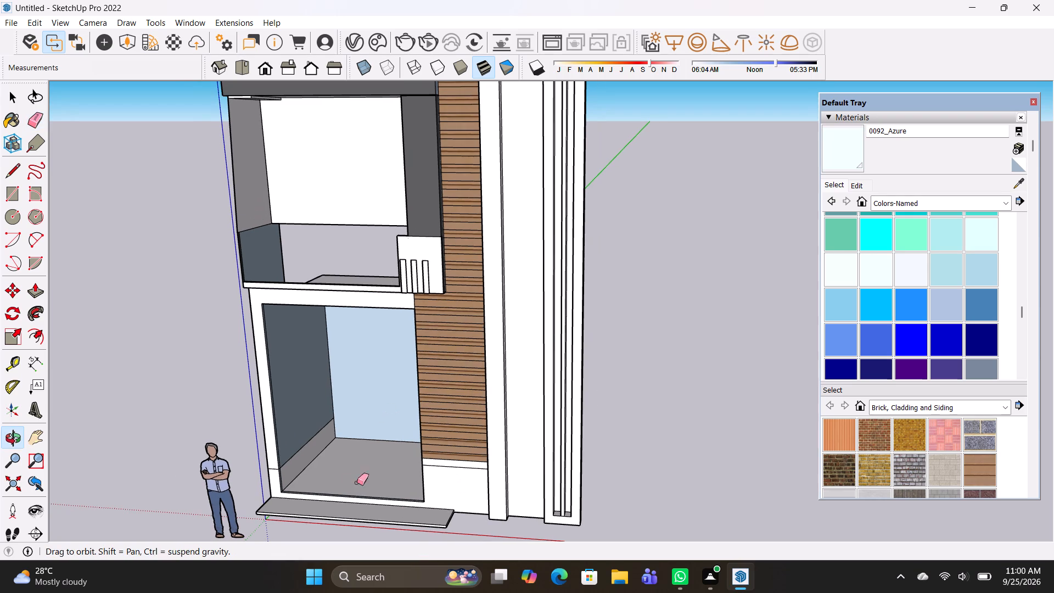
middle_drag(360, 480, 417, 442)
key(r)
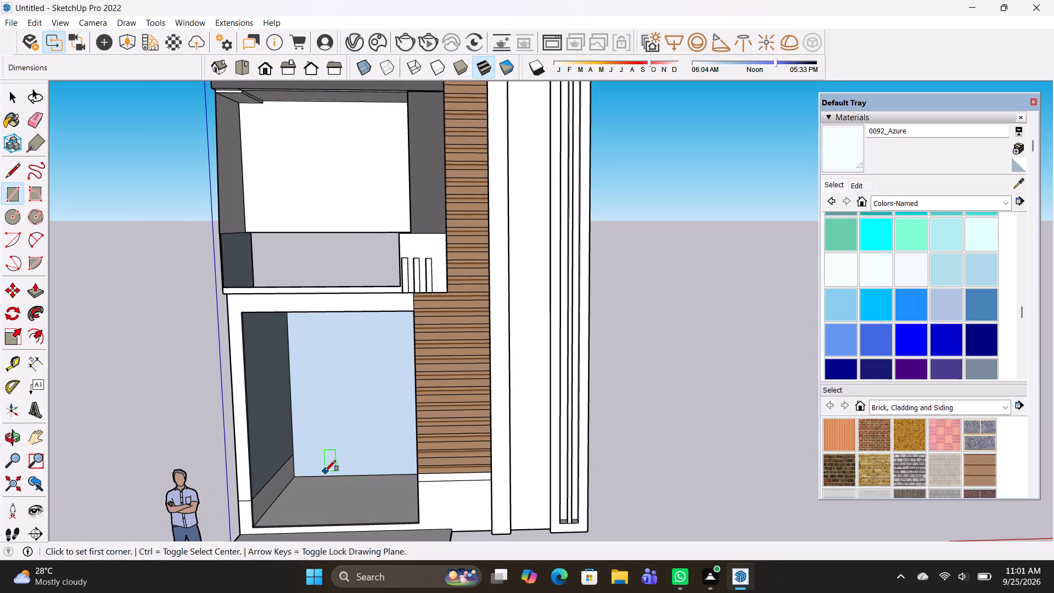
click(322, 473)
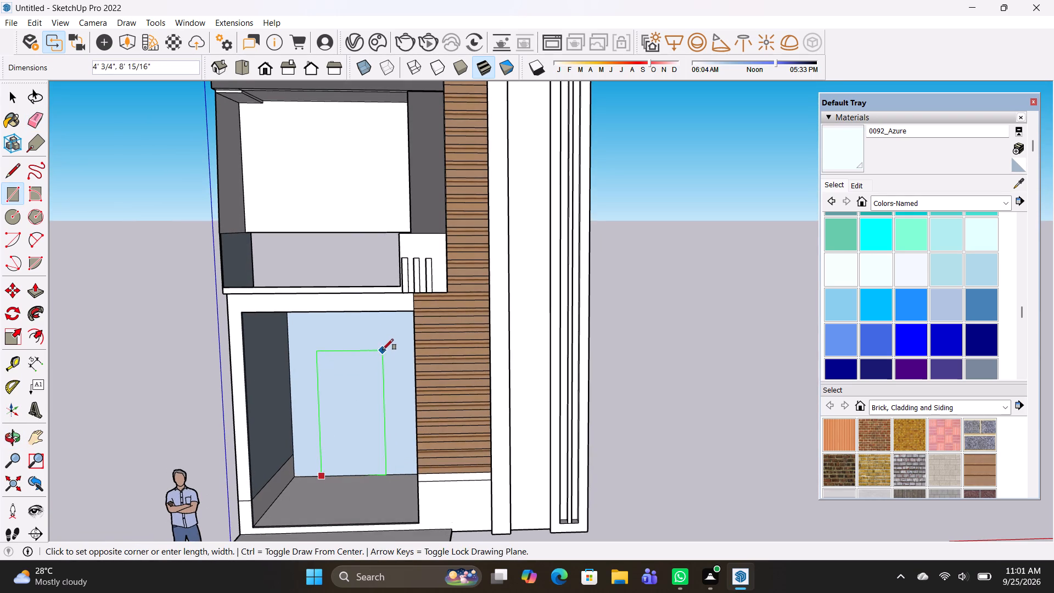
click(383, 350)
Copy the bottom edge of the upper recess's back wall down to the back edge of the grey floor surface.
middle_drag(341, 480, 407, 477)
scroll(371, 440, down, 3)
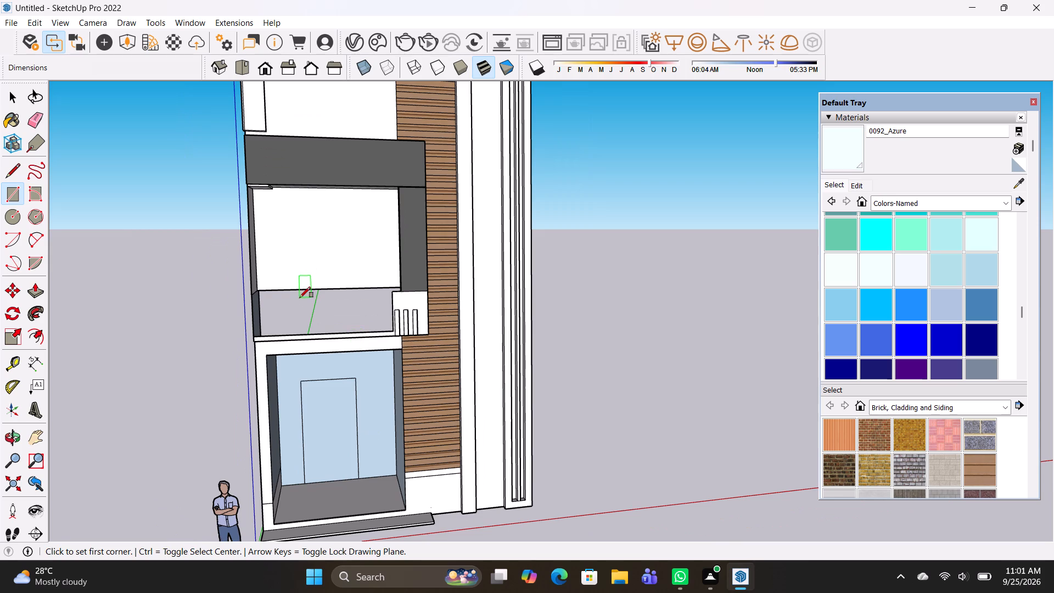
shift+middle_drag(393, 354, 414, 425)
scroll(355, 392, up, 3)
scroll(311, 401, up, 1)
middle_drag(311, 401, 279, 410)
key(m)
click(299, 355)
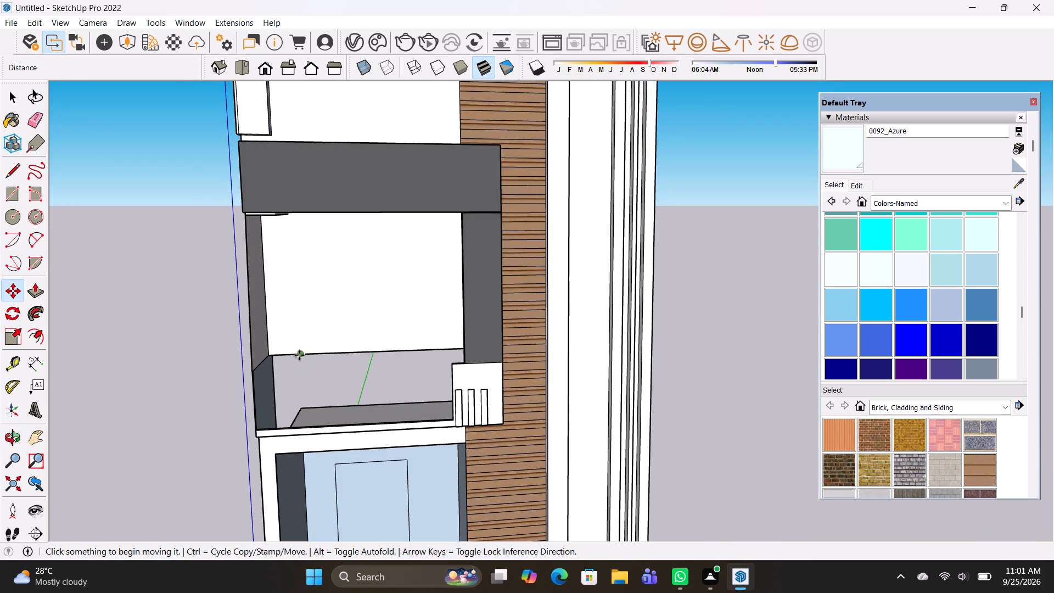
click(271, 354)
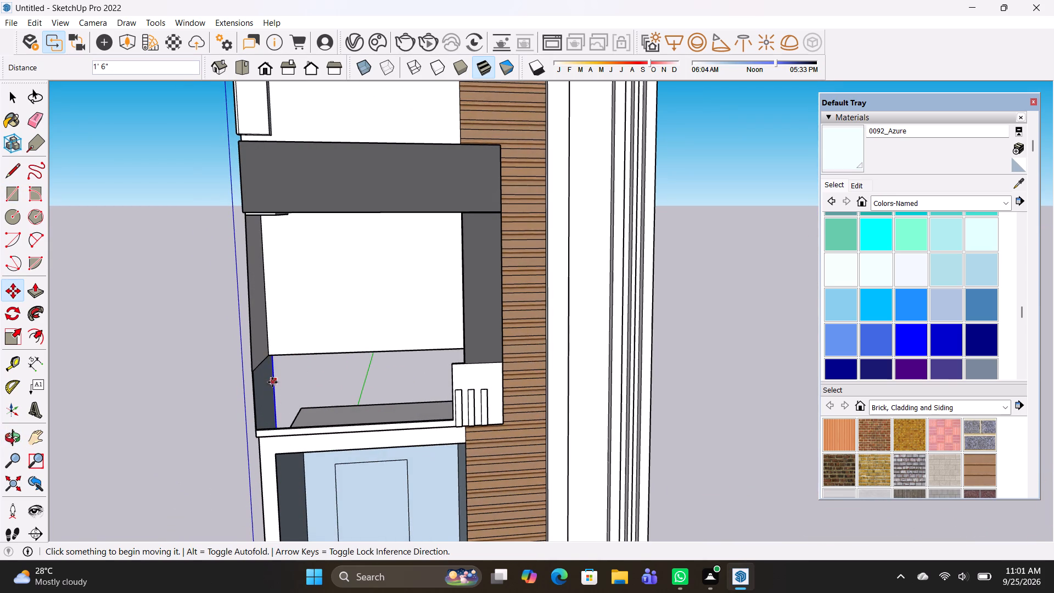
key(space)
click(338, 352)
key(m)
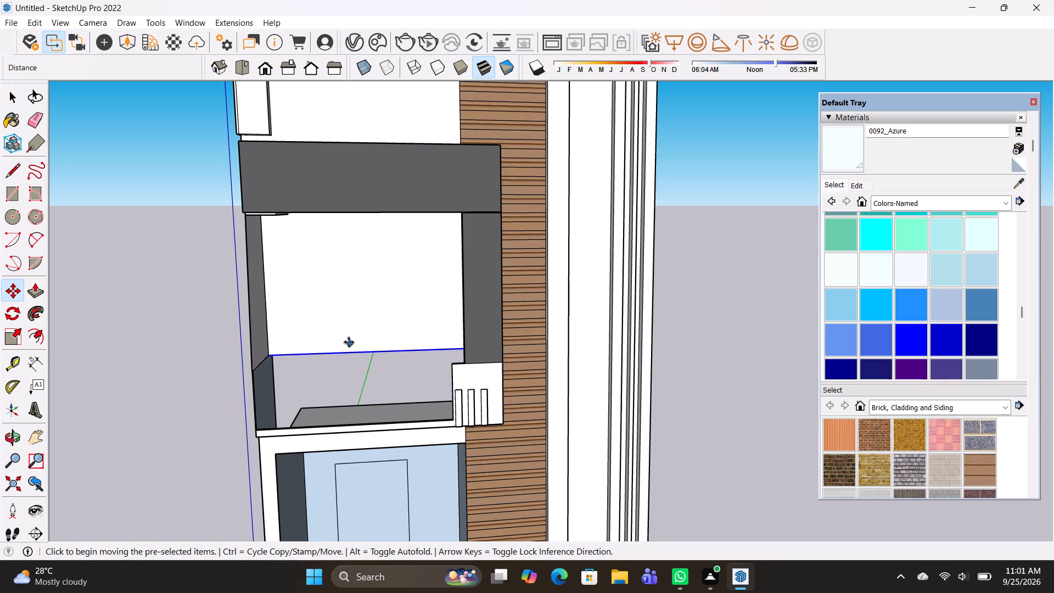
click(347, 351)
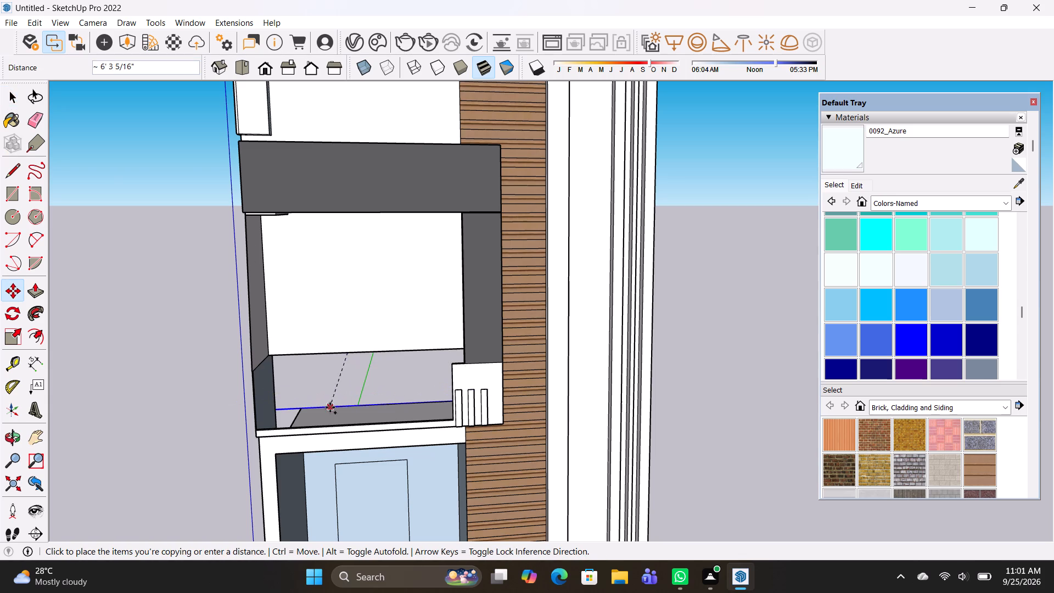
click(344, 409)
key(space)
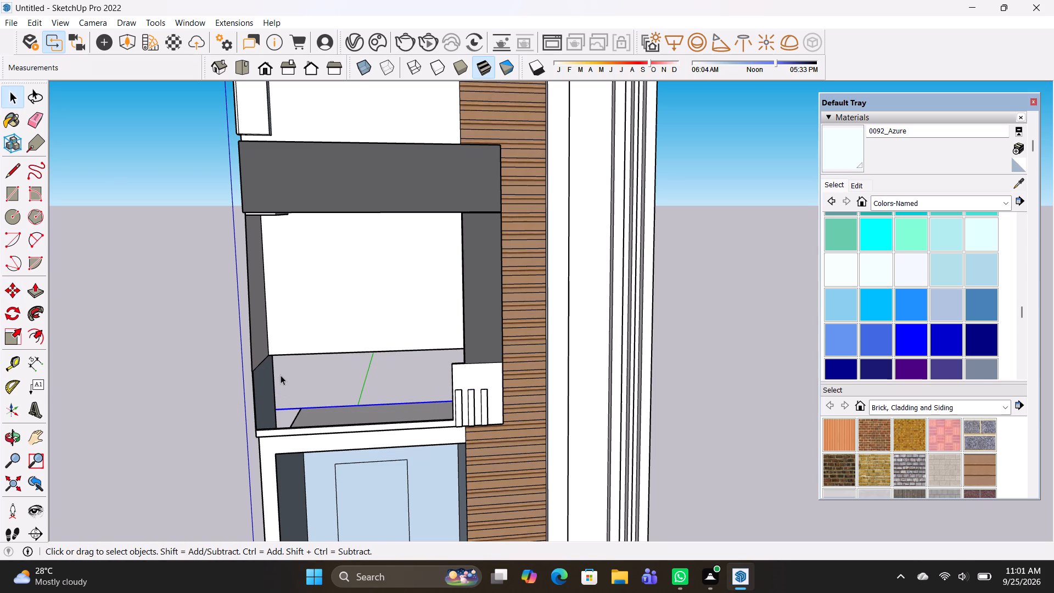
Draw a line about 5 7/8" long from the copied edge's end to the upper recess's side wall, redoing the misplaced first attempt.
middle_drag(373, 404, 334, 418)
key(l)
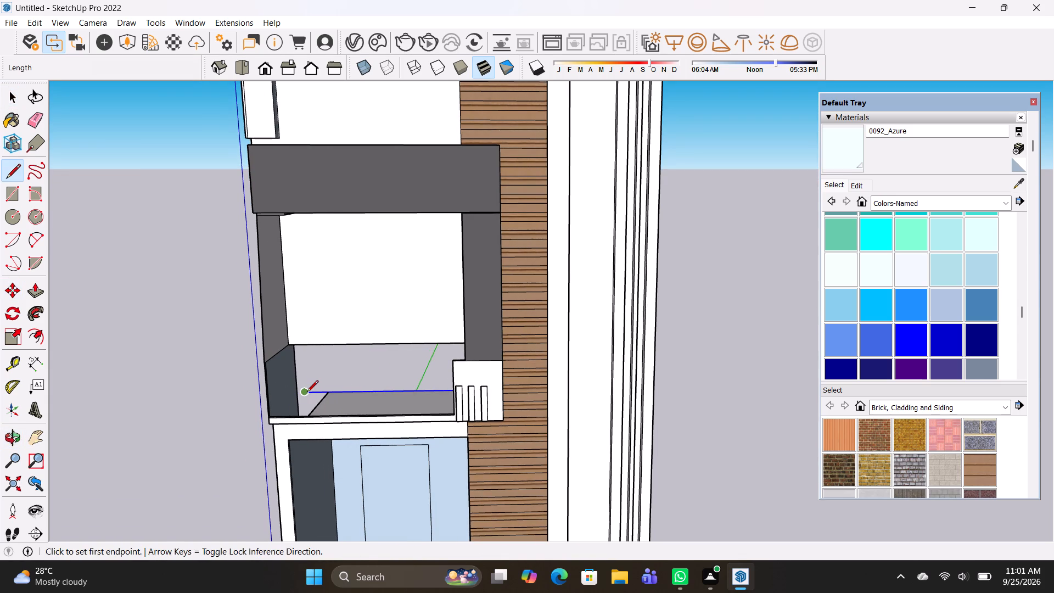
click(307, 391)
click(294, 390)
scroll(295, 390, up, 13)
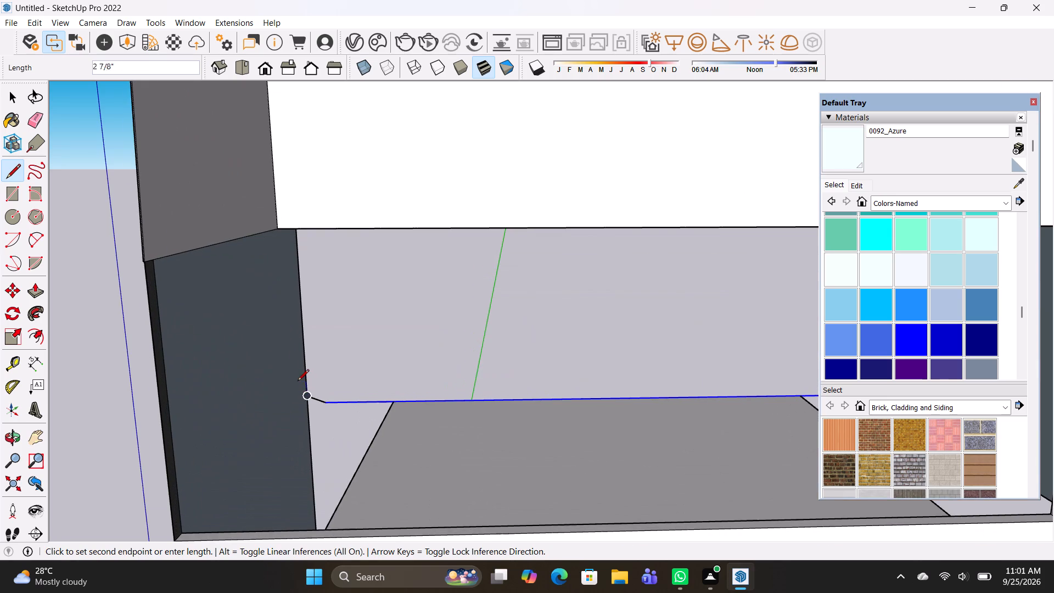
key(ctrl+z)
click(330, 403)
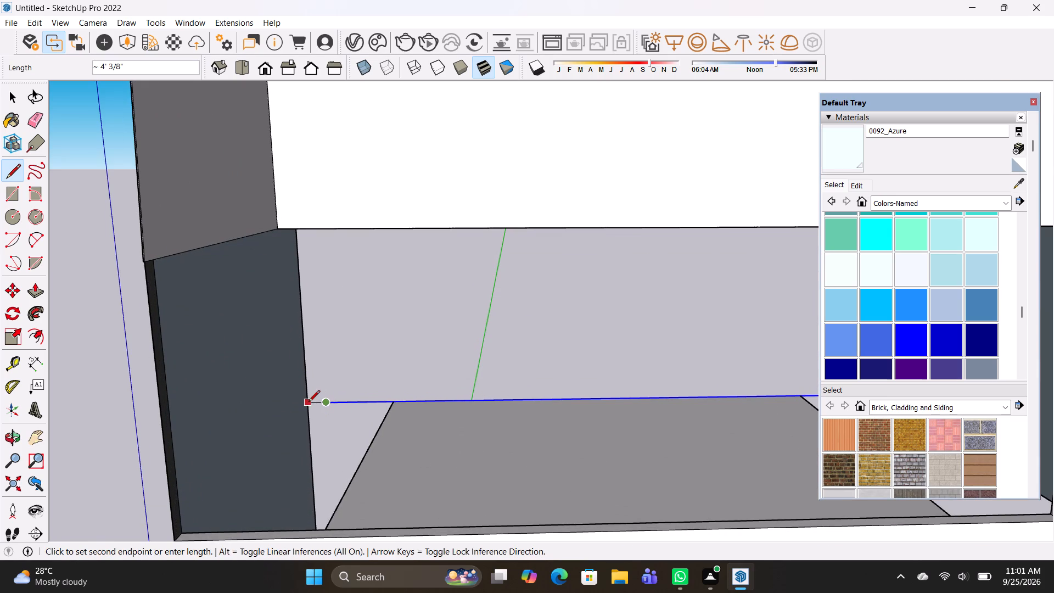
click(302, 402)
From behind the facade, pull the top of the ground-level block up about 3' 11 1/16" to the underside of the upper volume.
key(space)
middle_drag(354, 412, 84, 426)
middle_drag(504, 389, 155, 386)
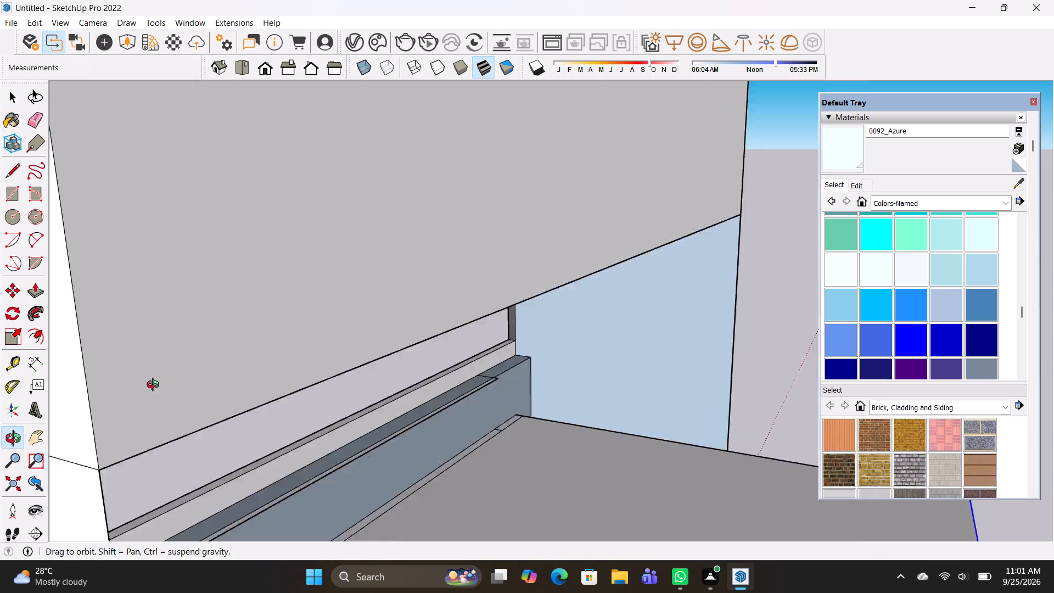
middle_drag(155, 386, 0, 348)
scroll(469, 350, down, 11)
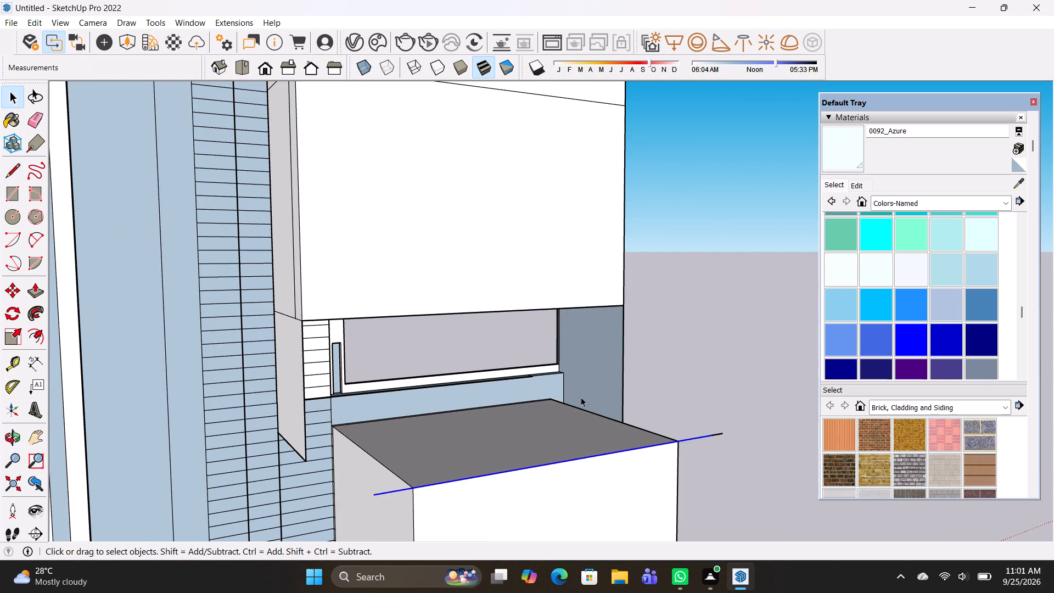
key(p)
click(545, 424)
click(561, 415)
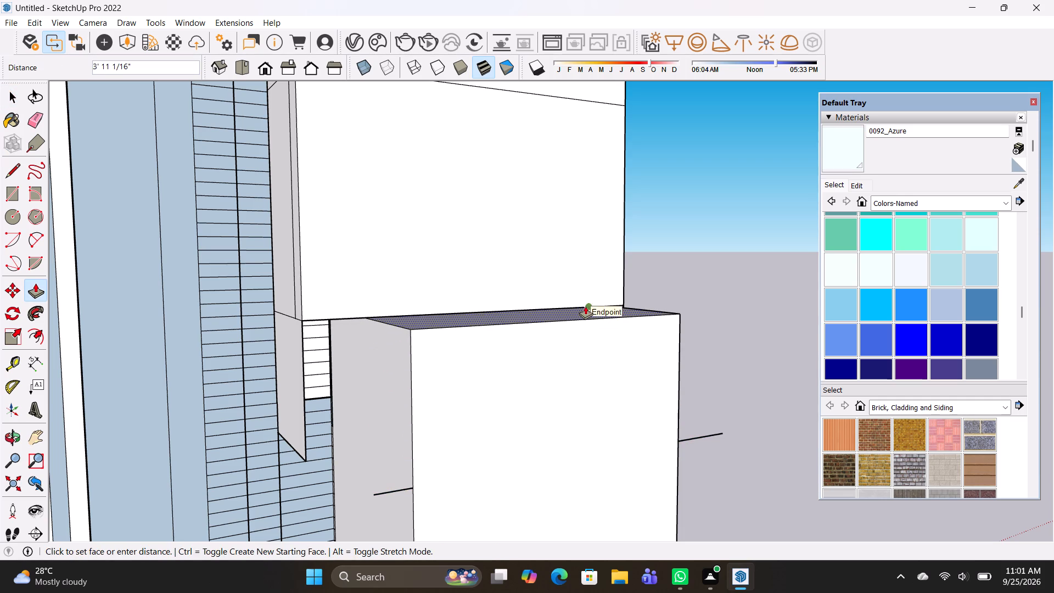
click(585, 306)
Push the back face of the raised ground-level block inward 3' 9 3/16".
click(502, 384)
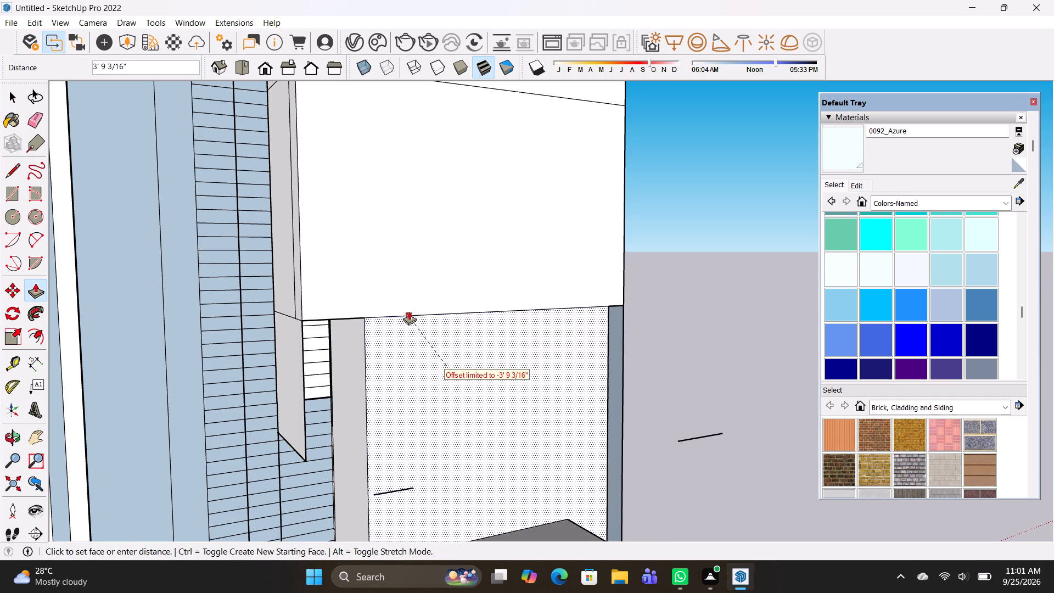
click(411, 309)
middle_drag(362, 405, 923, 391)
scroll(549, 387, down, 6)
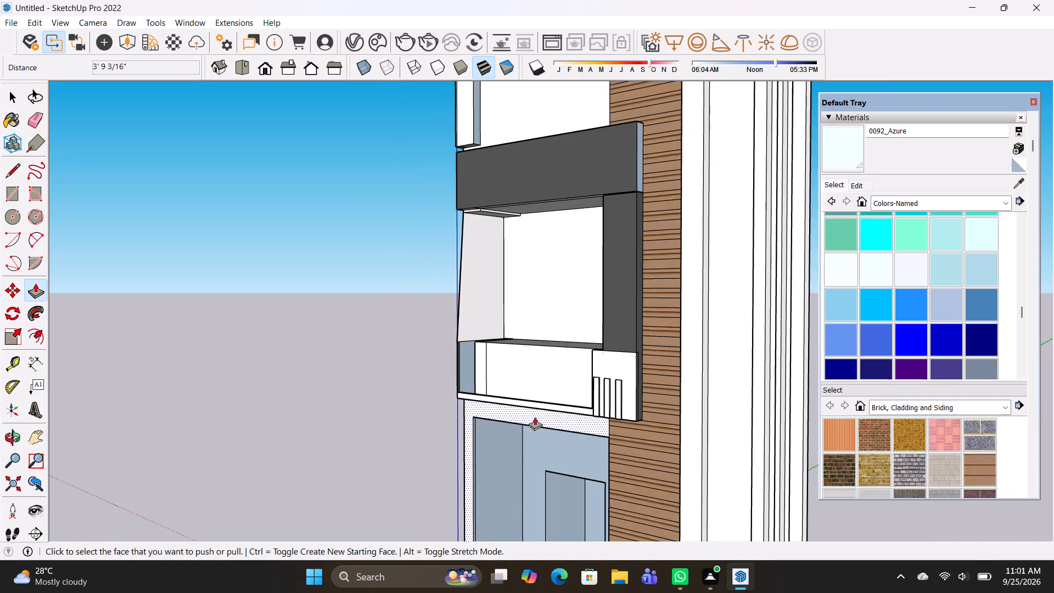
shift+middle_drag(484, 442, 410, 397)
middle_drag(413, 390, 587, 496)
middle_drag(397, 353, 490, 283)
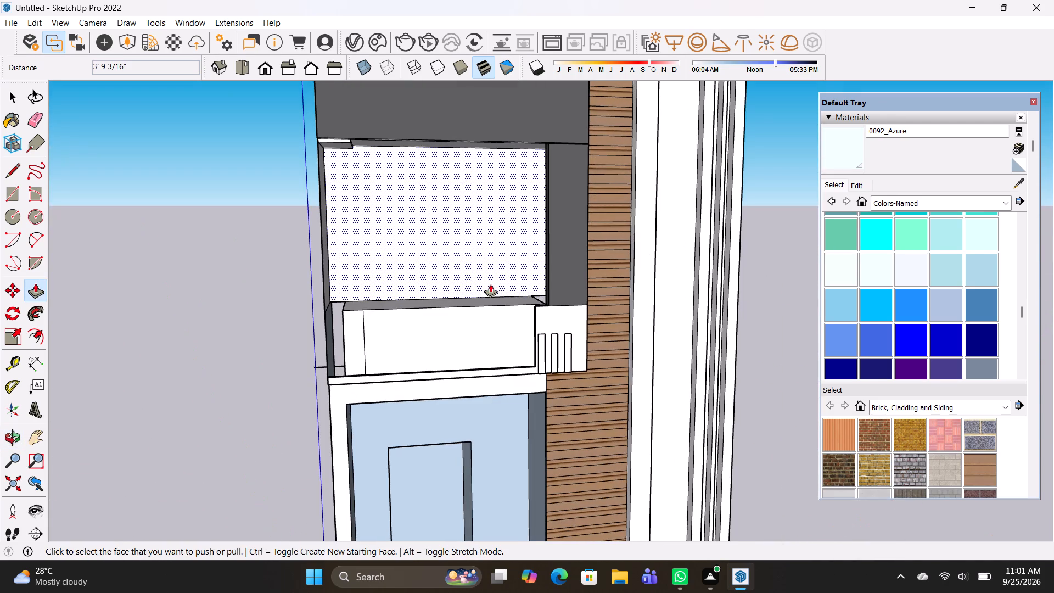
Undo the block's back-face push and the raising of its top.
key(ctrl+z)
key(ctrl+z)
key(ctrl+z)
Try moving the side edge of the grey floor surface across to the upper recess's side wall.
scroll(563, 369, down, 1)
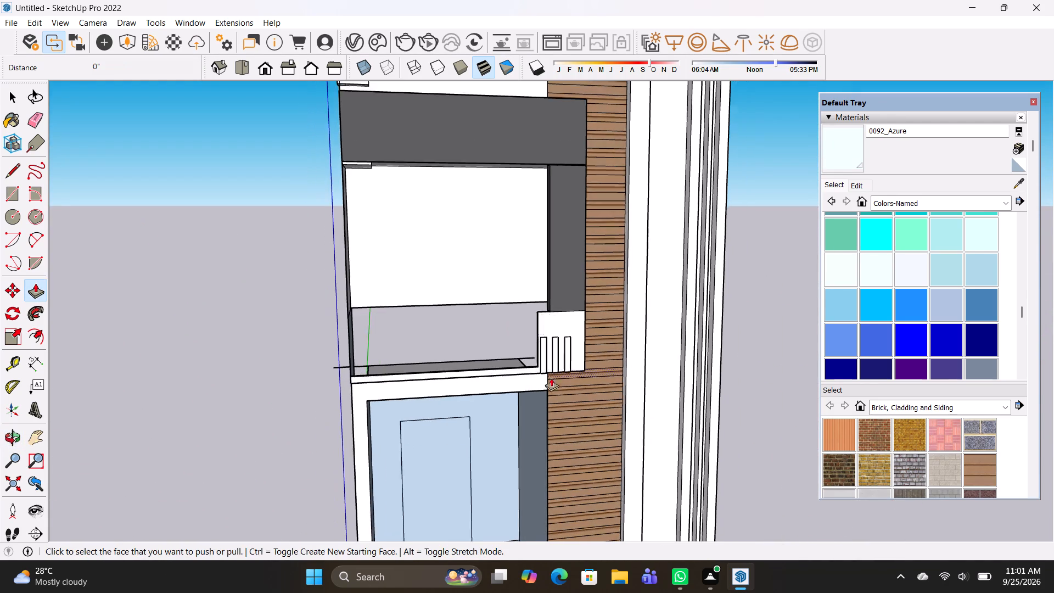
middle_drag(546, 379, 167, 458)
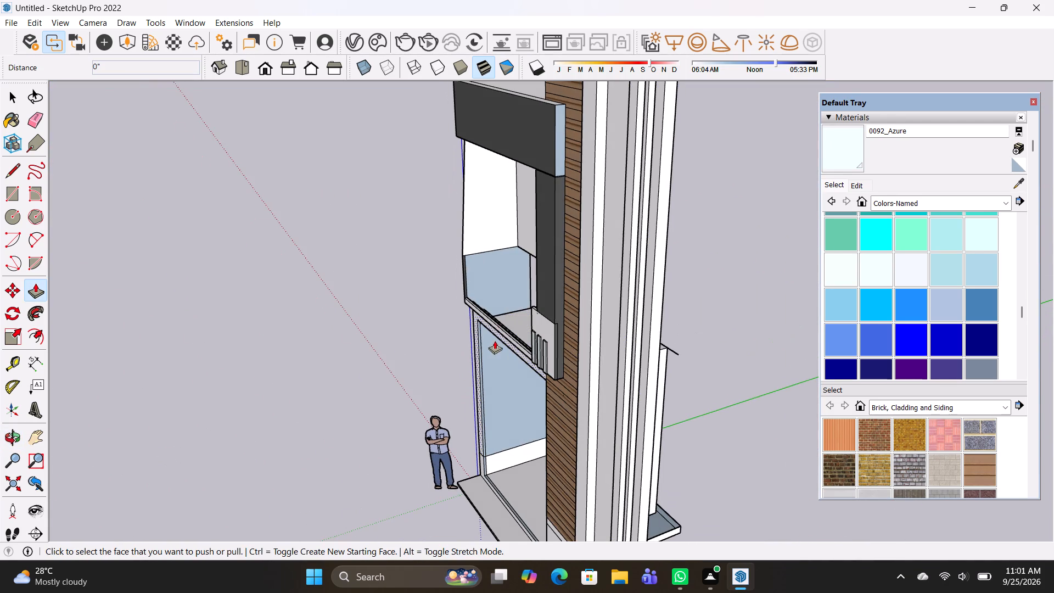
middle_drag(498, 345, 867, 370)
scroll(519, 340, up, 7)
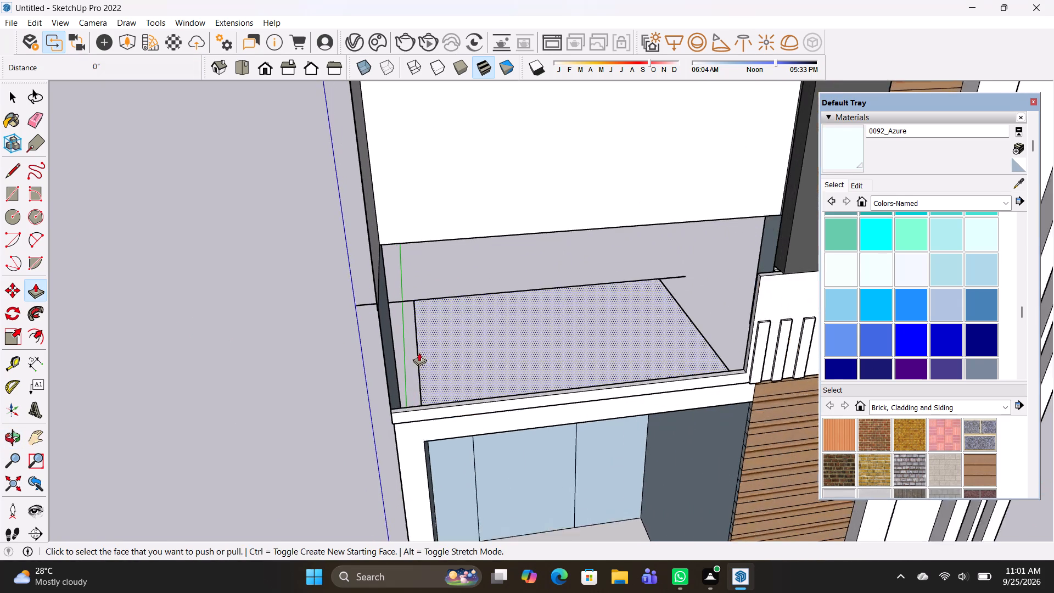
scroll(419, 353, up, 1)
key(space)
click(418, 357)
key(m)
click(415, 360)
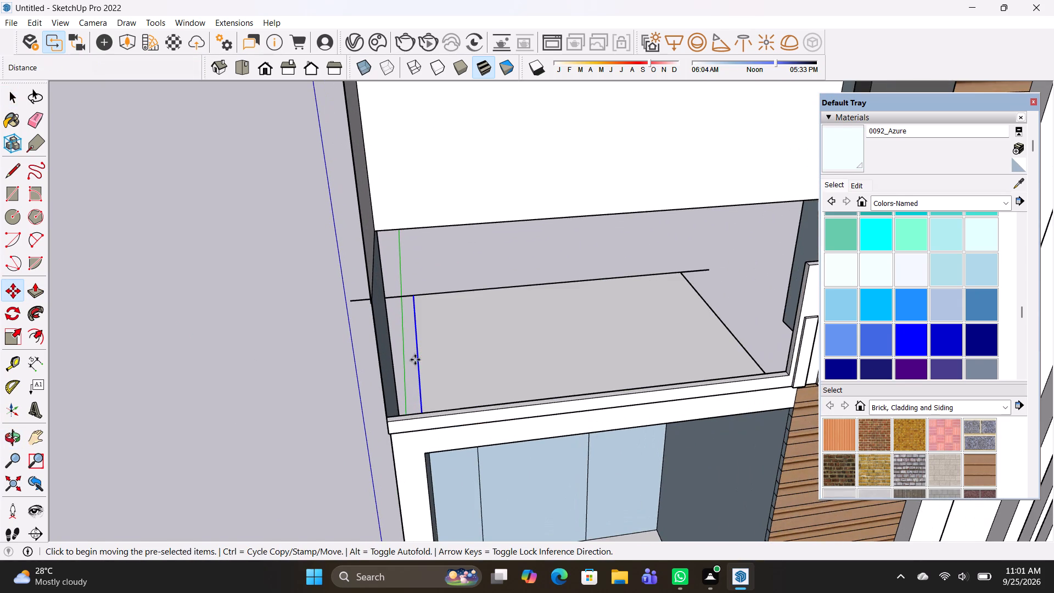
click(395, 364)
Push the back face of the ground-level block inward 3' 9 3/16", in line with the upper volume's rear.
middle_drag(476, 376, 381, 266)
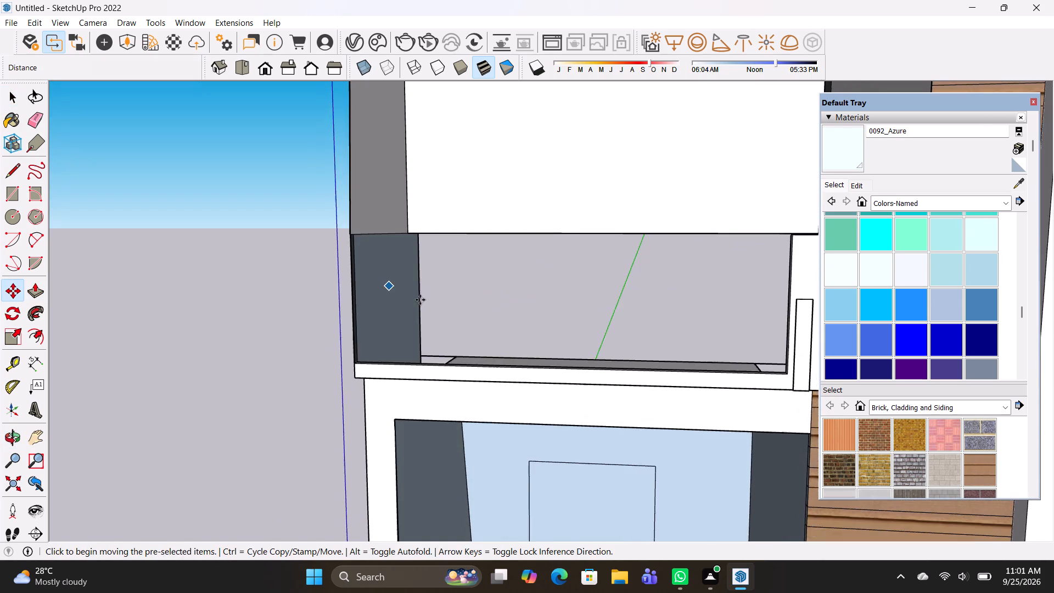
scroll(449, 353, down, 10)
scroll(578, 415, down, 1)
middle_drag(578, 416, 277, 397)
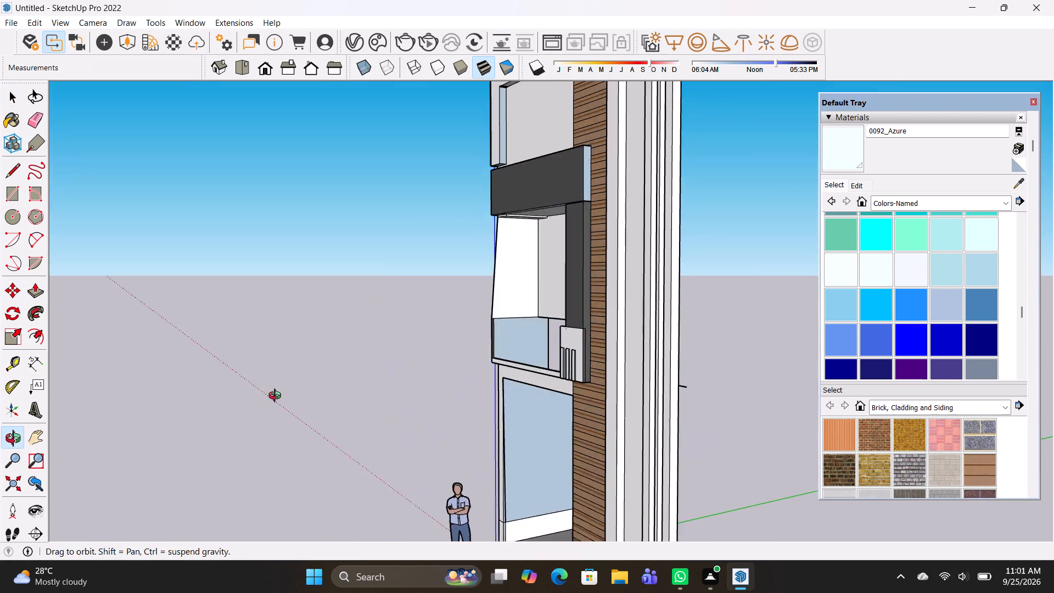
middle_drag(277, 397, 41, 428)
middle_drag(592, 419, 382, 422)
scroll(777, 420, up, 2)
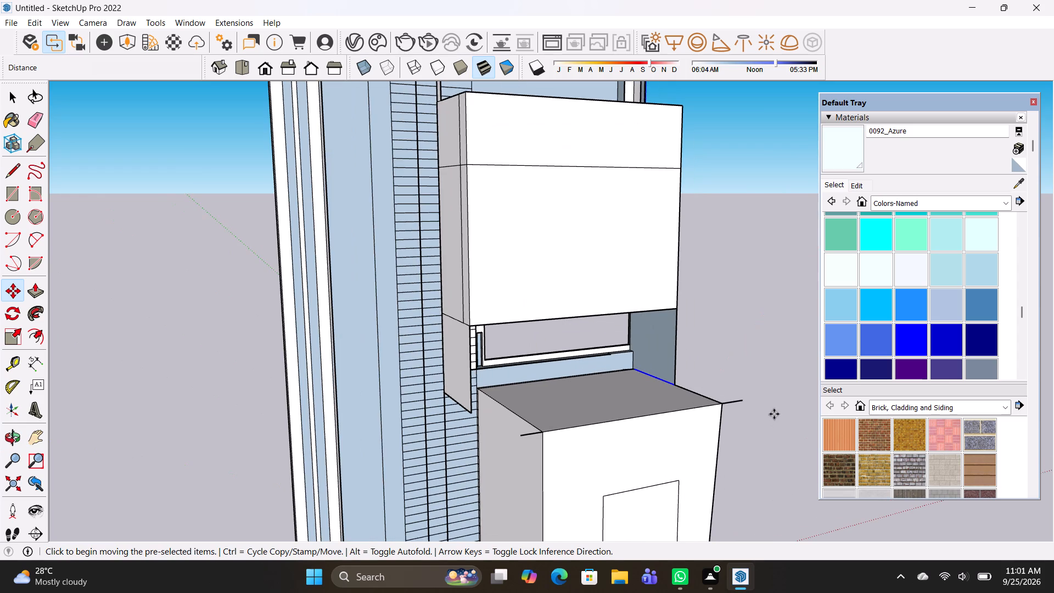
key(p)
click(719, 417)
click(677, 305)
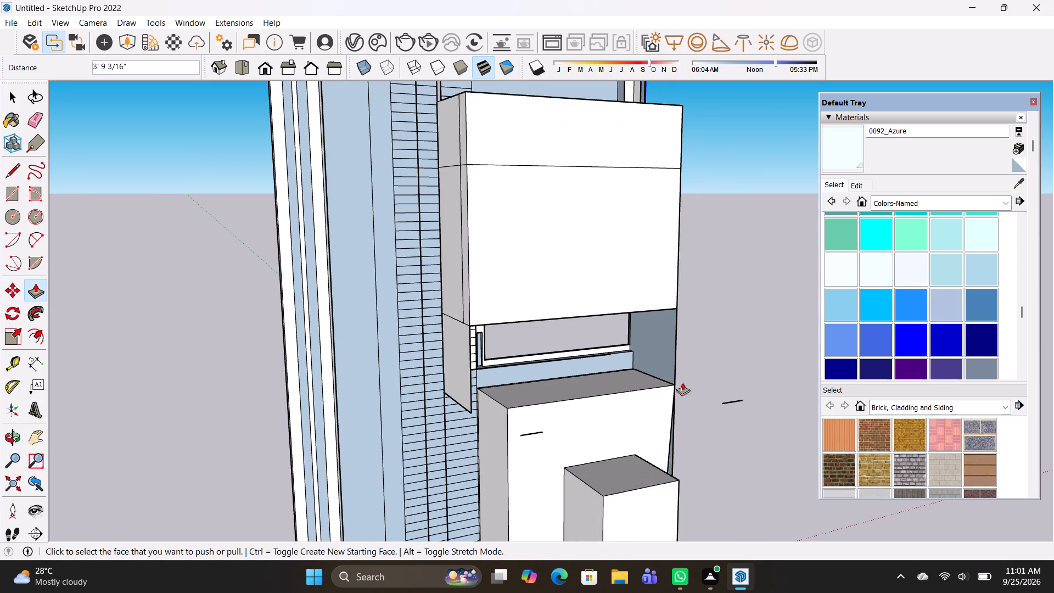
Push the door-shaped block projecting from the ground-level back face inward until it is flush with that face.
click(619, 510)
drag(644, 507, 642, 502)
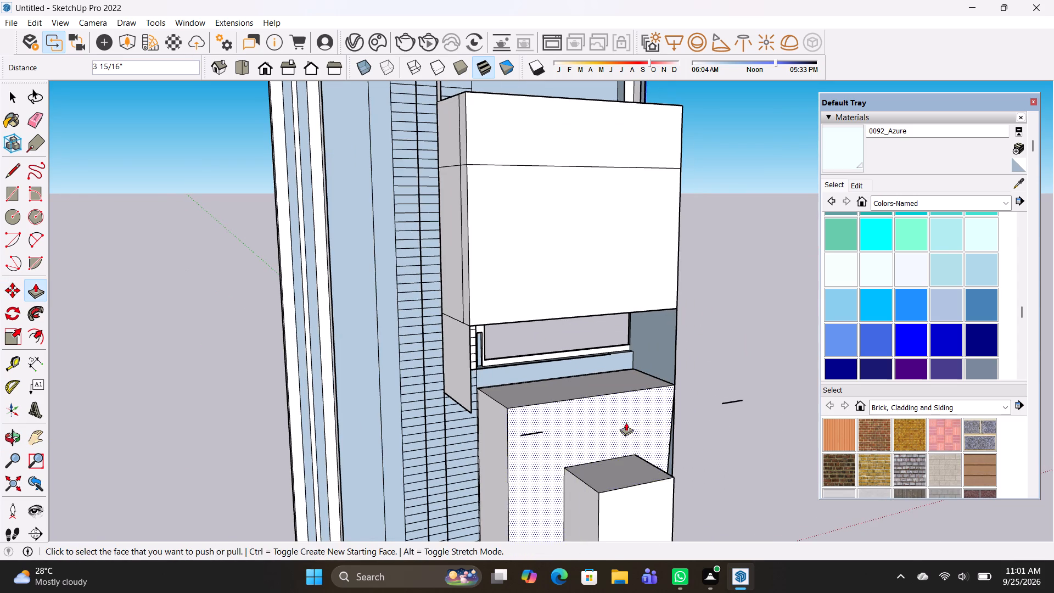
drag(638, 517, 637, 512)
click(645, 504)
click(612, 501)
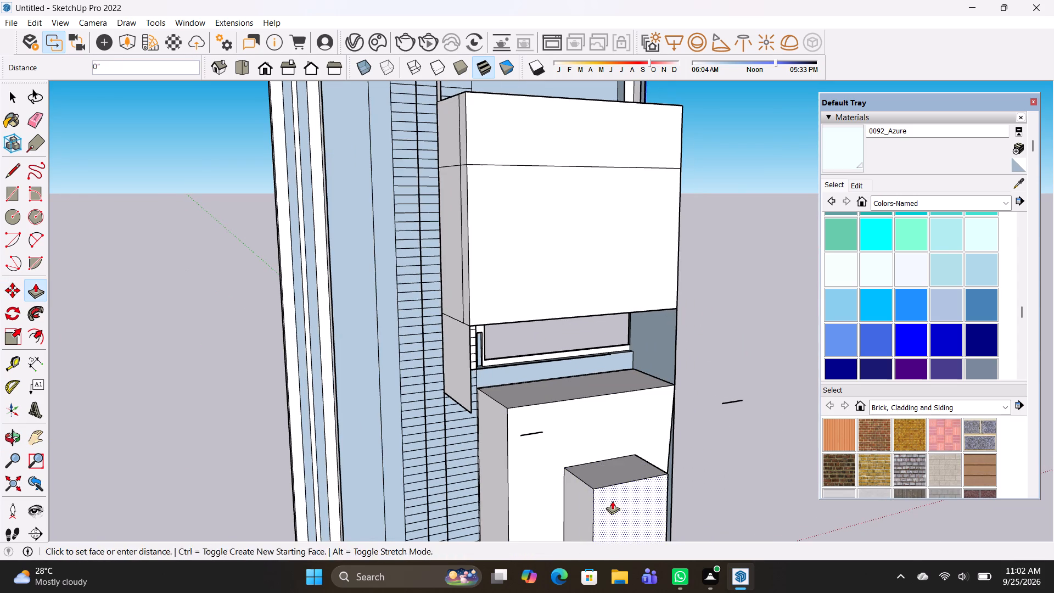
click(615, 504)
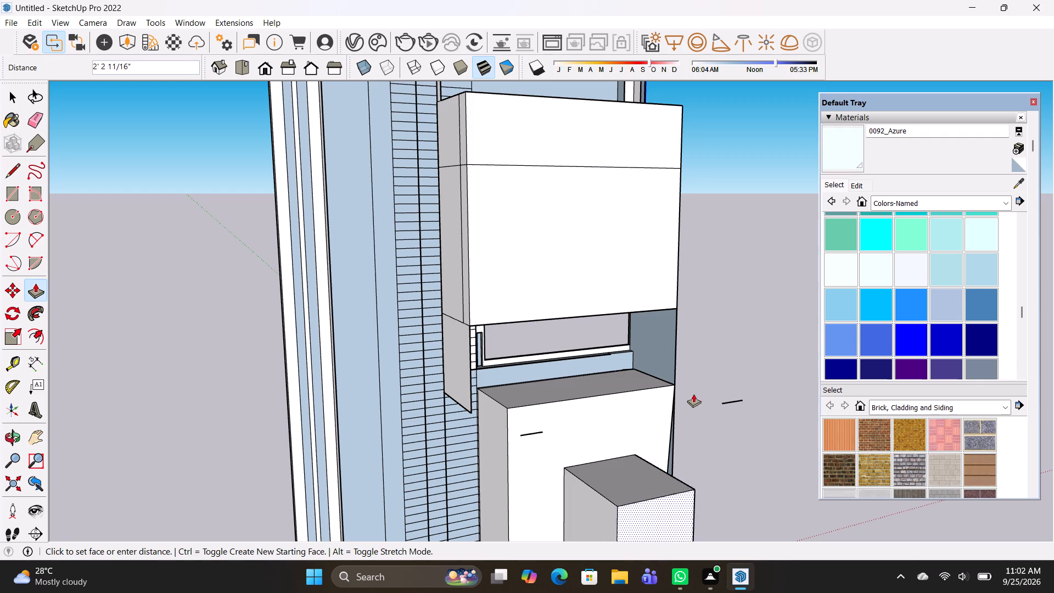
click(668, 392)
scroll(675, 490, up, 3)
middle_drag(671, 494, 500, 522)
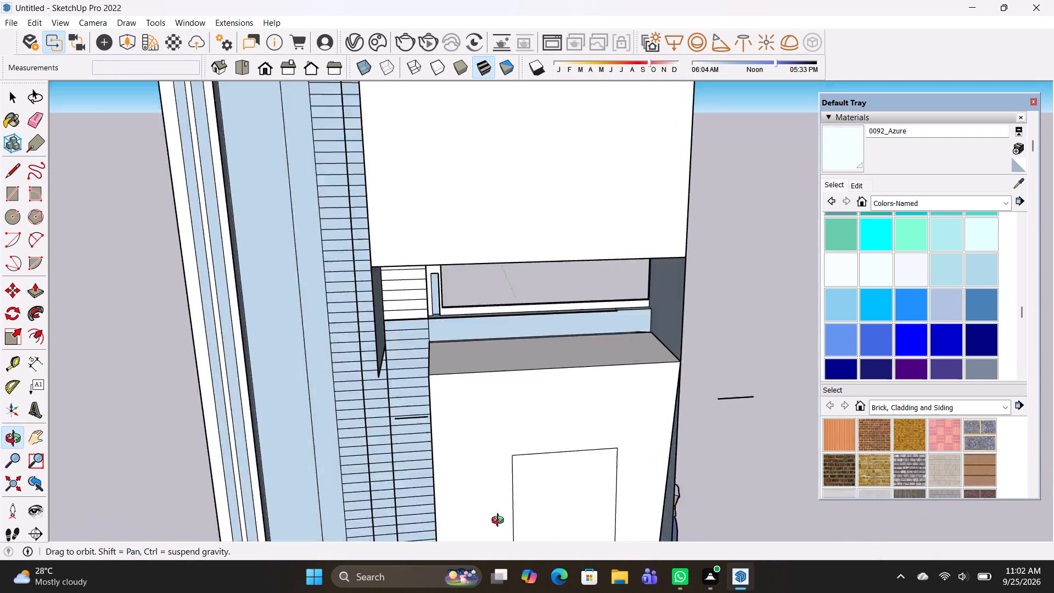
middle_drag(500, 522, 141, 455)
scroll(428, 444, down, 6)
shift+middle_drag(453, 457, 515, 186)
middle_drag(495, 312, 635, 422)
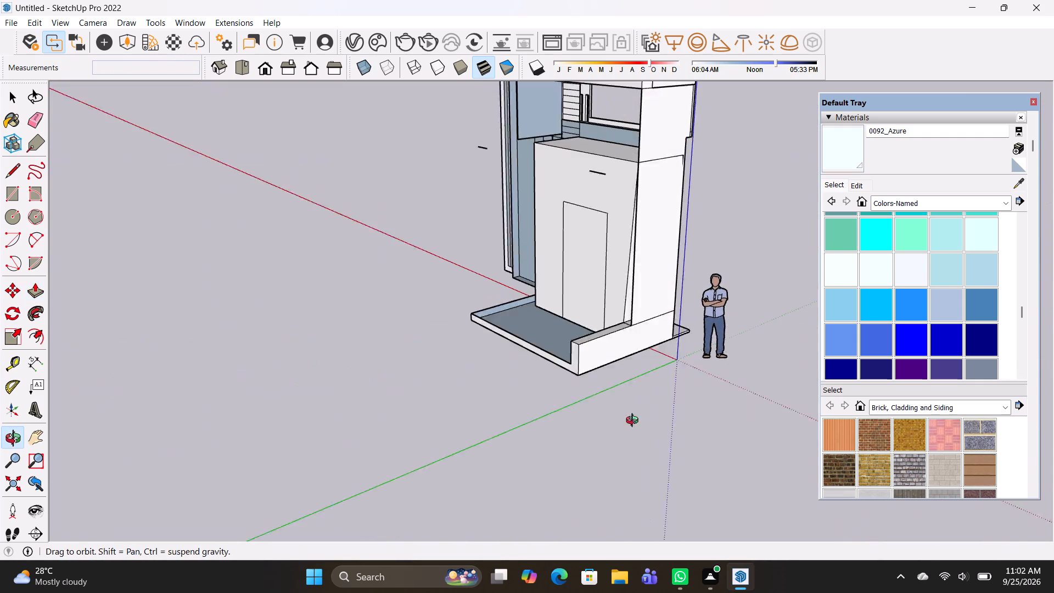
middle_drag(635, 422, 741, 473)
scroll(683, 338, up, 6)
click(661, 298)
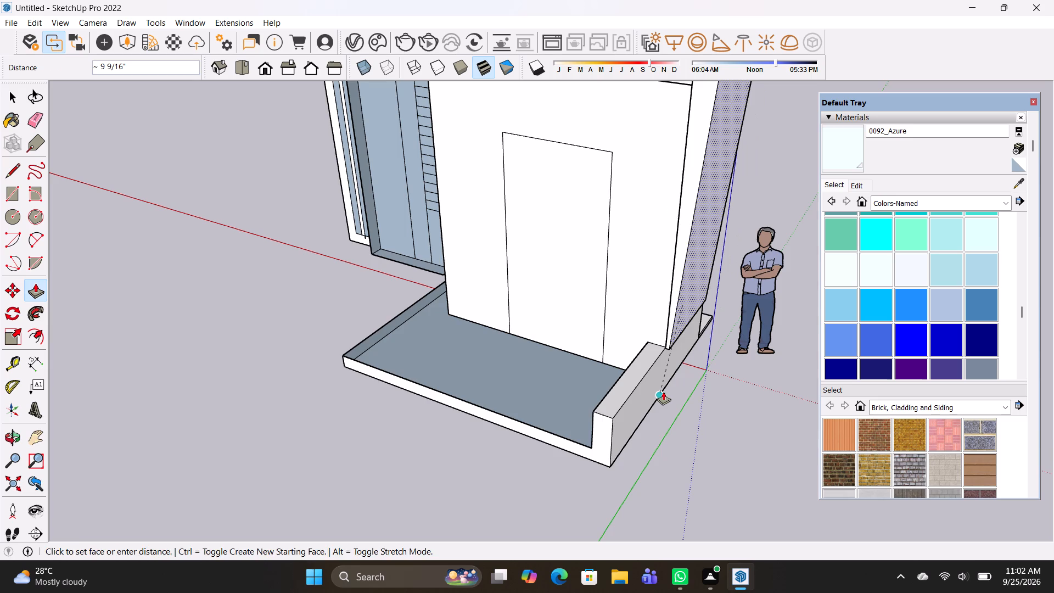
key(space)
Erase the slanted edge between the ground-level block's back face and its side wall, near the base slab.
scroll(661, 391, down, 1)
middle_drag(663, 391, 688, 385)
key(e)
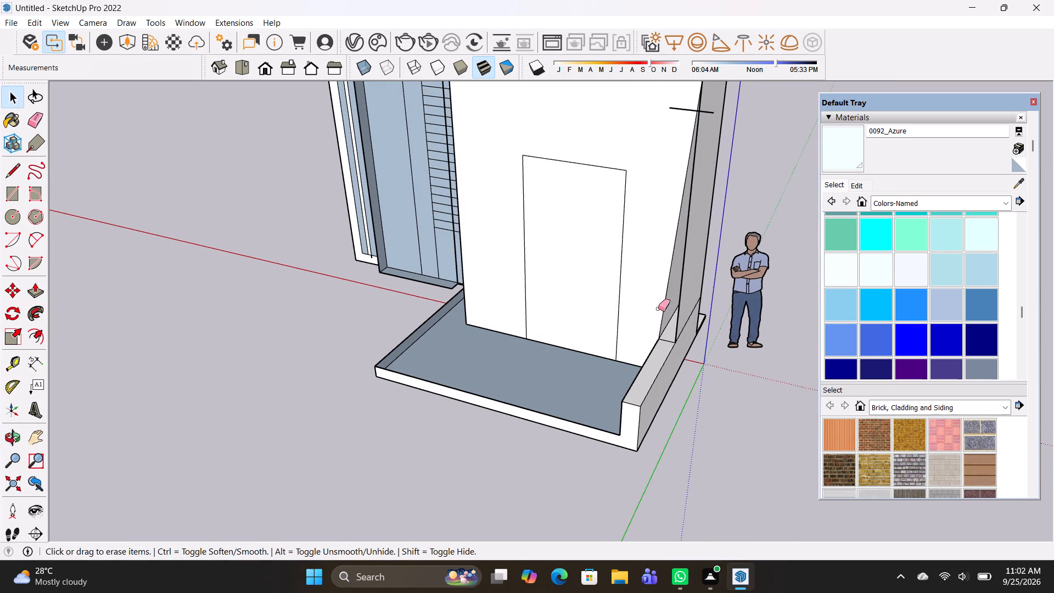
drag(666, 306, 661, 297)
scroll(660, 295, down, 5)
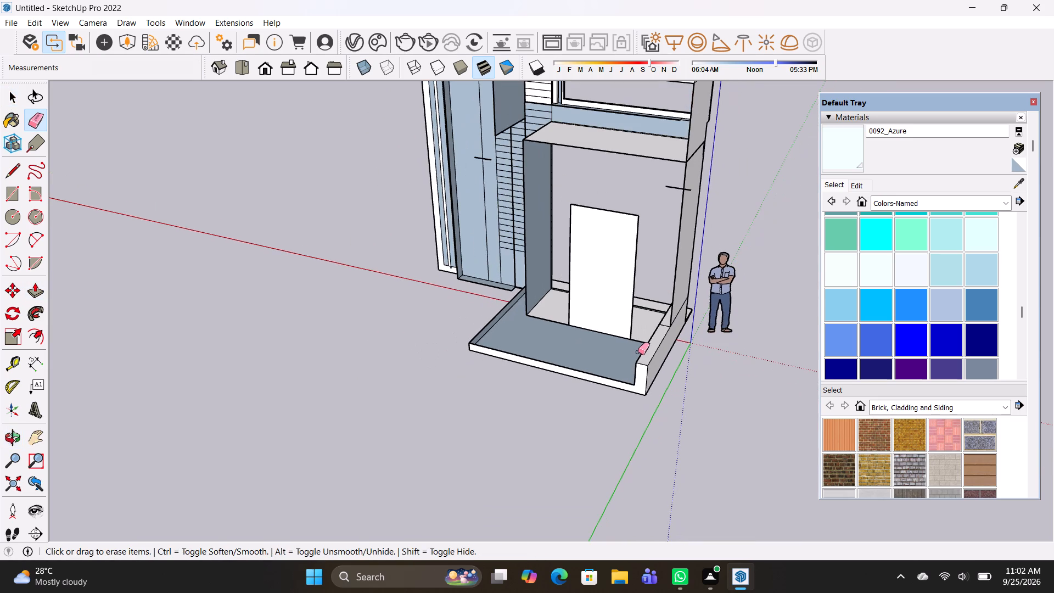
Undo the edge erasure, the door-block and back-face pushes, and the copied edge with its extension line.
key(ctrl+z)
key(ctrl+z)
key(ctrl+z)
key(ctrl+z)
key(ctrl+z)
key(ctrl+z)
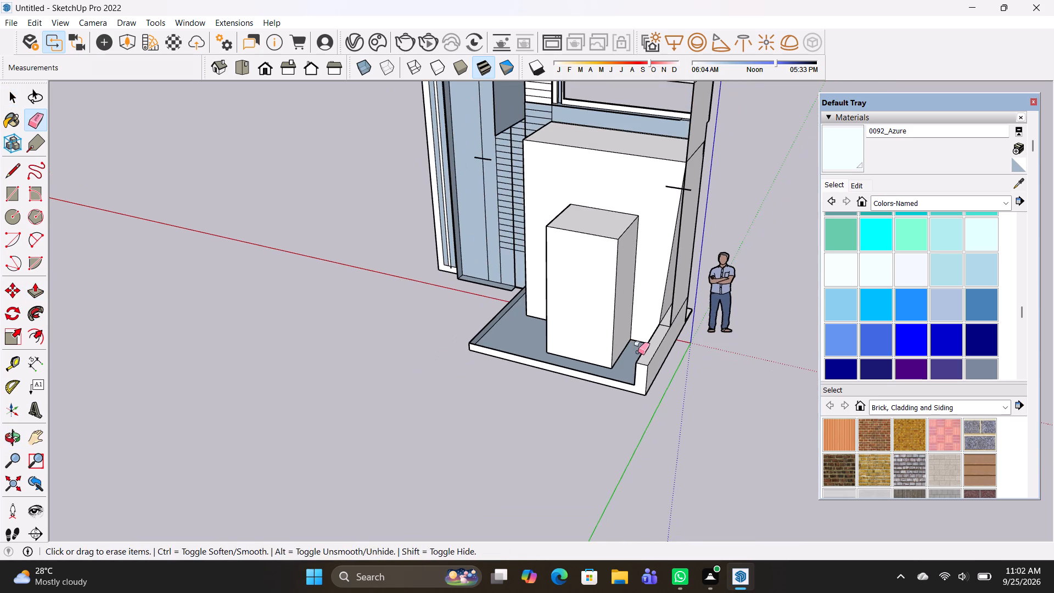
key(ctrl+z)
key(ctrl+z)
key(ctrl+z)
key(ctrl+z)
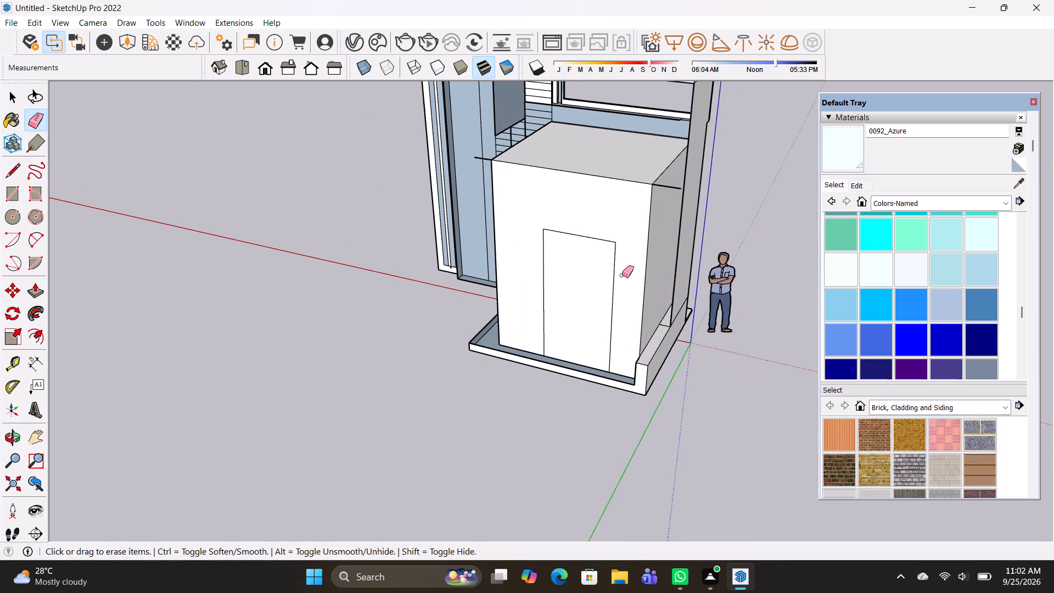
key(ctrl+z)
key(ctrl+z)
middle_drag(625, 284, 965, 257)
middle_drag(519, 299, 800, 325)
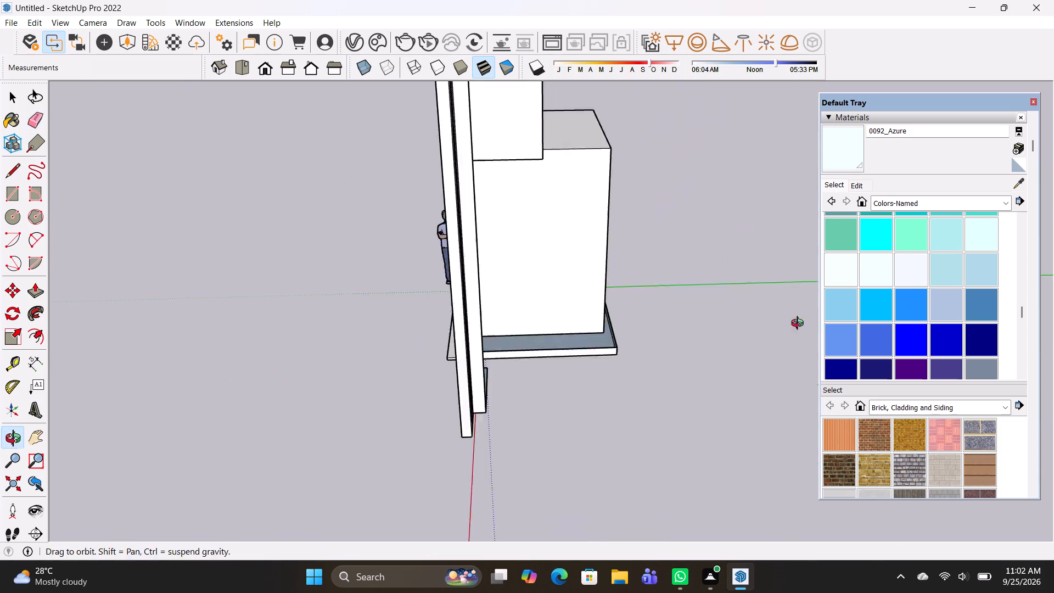
Copy the bottom edge of the upper recess's white back wall 2' 3" downward.
middle_drag(800, 325, 996, 310)
middle_drag(560, 333, 938, 296)
scroll(432, 376, down, 3)
middle_drag(431, 391, 331, 394)
shift+middle_drag(523, 388, 582, 554)
scroll(326, 322, up, 8)
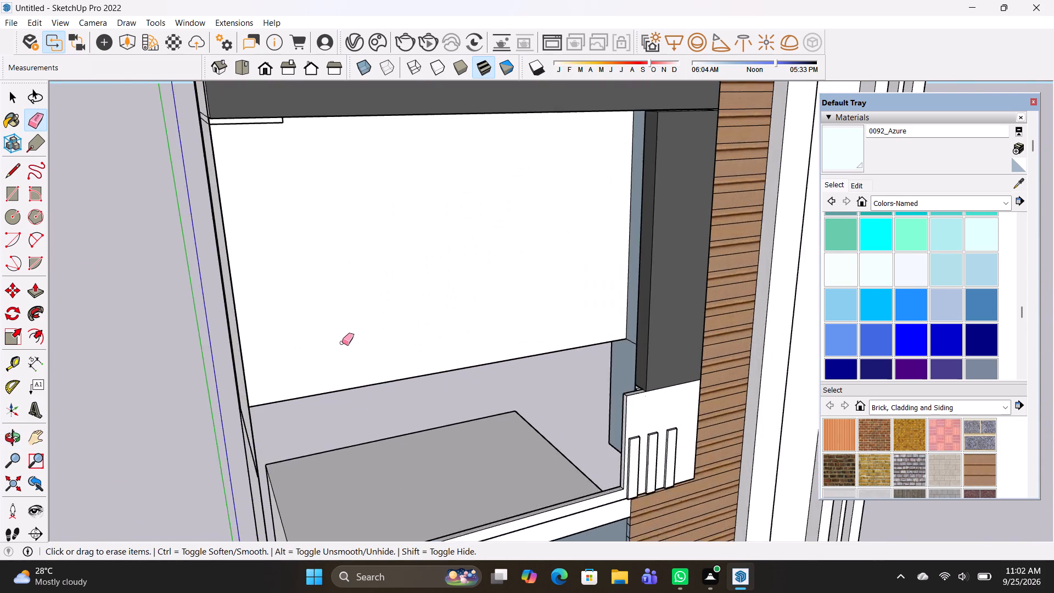
scroll(342, 343, up, 3)
middle_drag(366, 394, 311, 381)
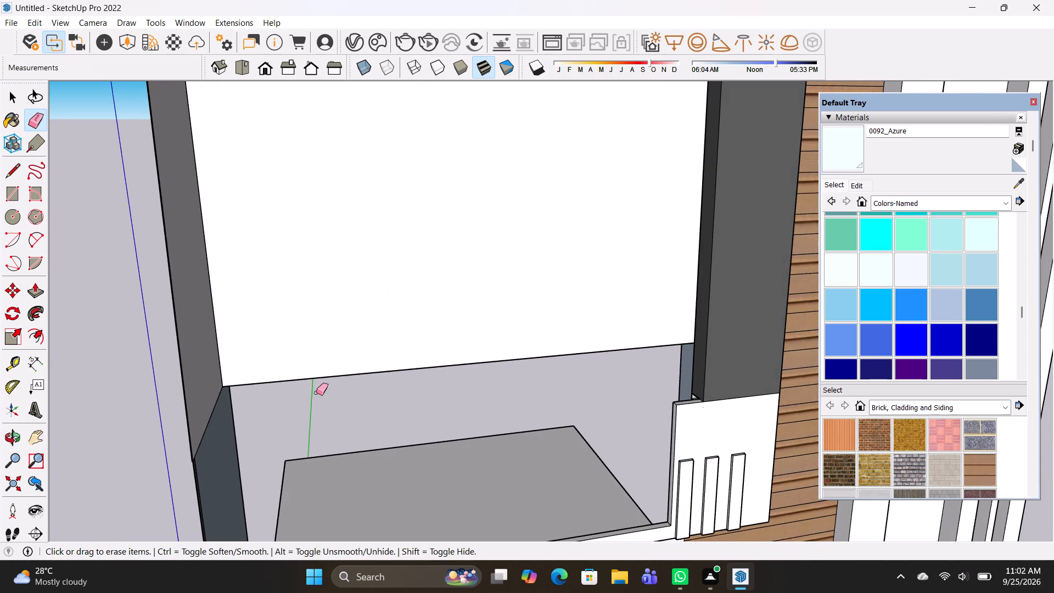
key(space)
click(327, 378)
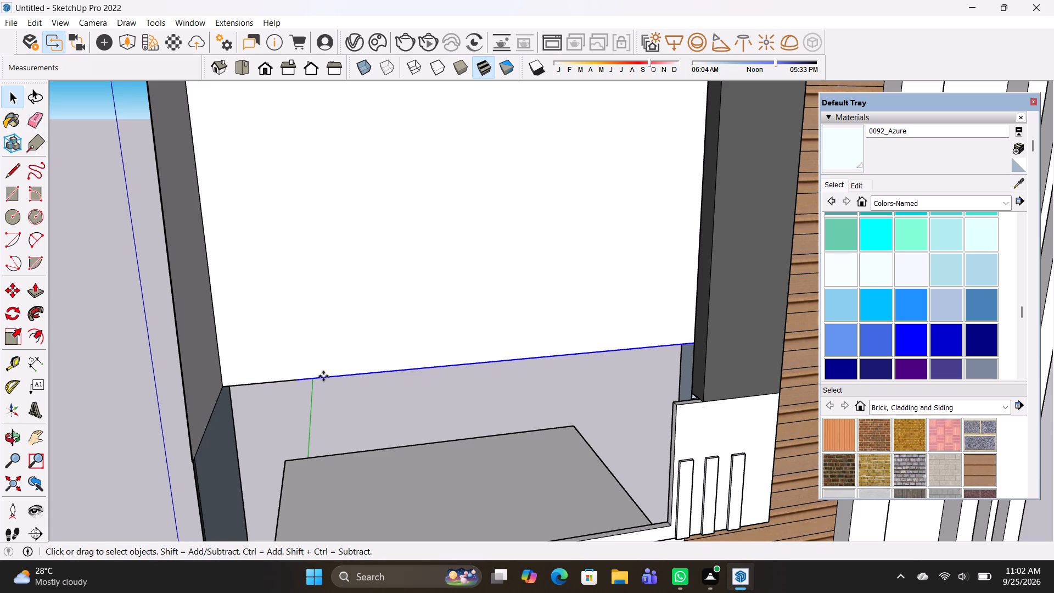
key(m)
click(324, 374)
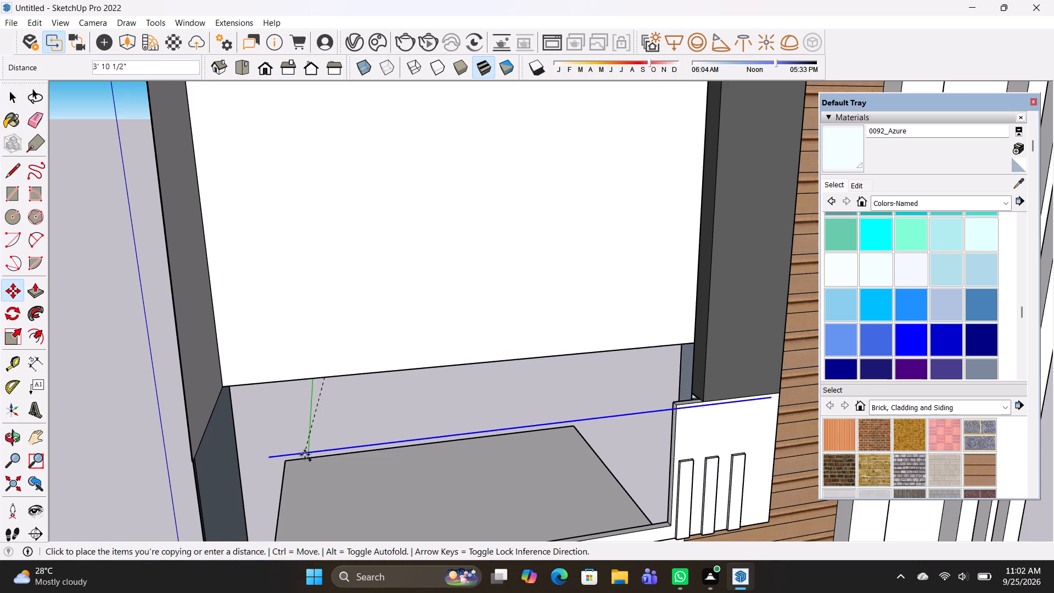
click(334, 470)
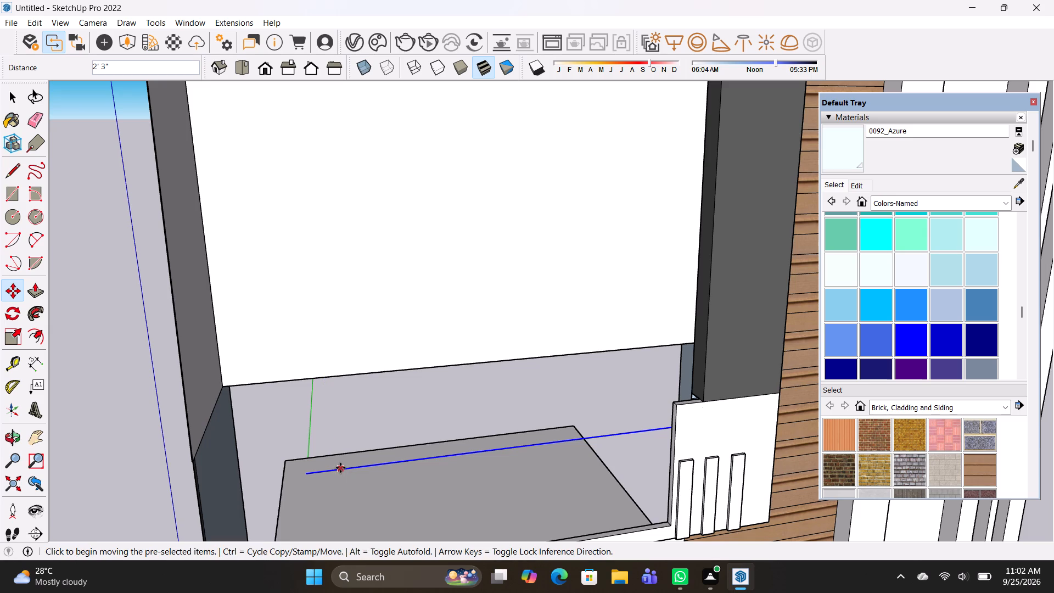
Draw a line from the free end of the copied edge outward past the recess's dark side wall.
key(l)
click(309, 470)
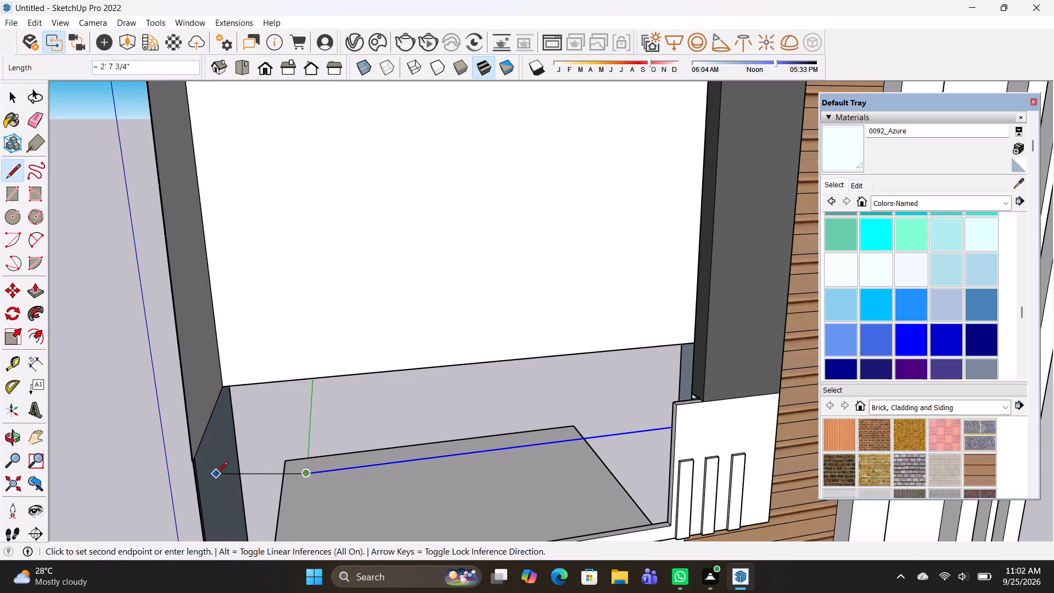
click(122, 491)
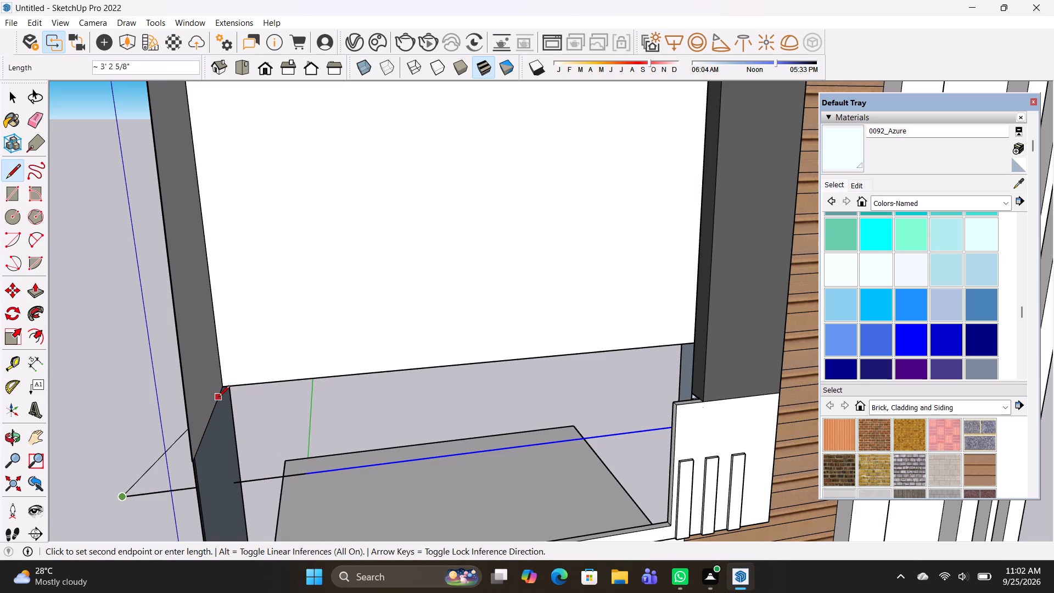
key(space)
Draw a rectangle about 11' 2" by 2' 4" from the back wall's lower corner to the copied edge's far end.
key(r)
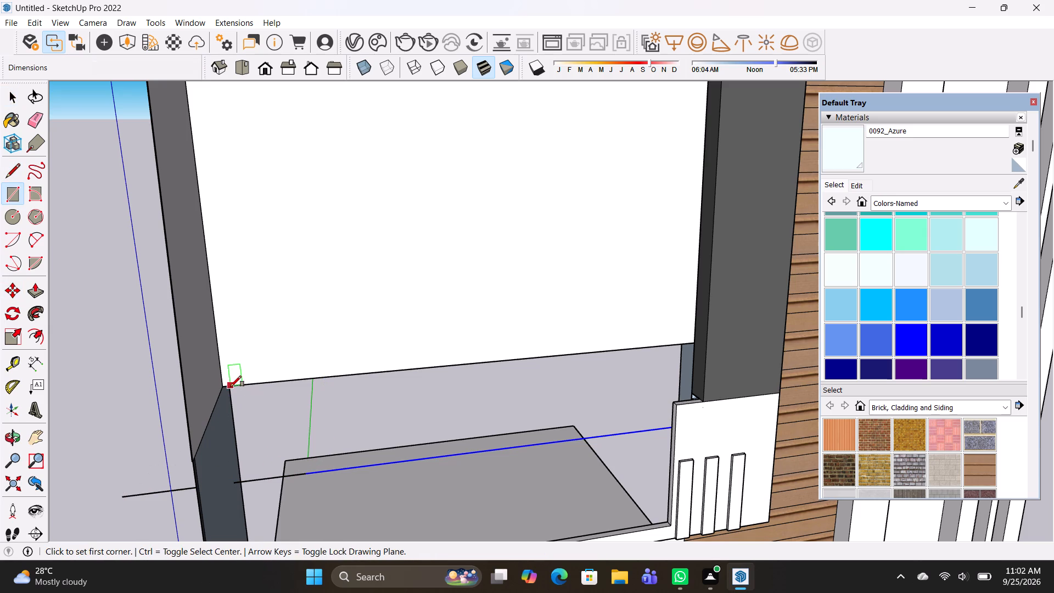
click(230, 387)
shift+middle_drag(597, 428, 763, 450)
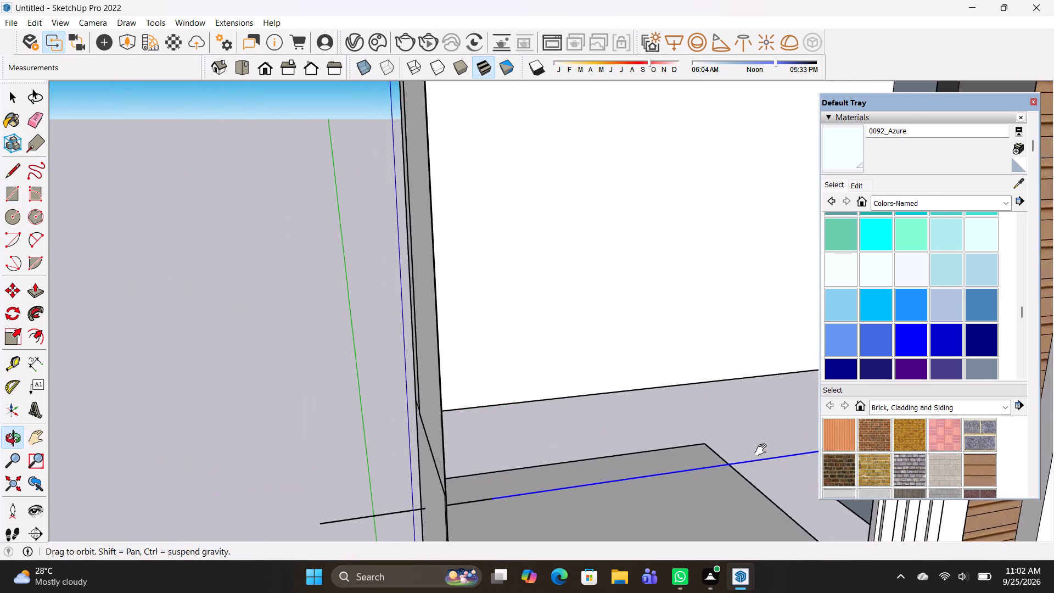
shift+middle_drag(763, 450, 459, 385)
middle_drag(438, 407, 589, 410)
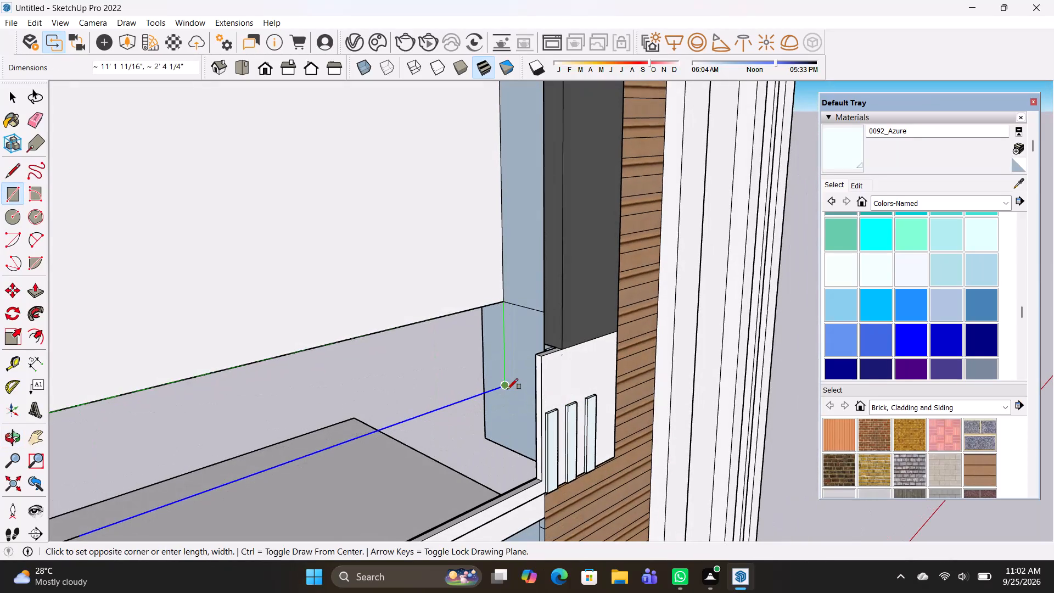
click(503, 386)
Erase the horizontal seam between the white back wall and the new rectangle below it.
middle_drag(503, 411, 248, 379)
middle_drag(262, 387, 312, 367)
key(space)
key(e)
drag(273, 267, 276, 315)
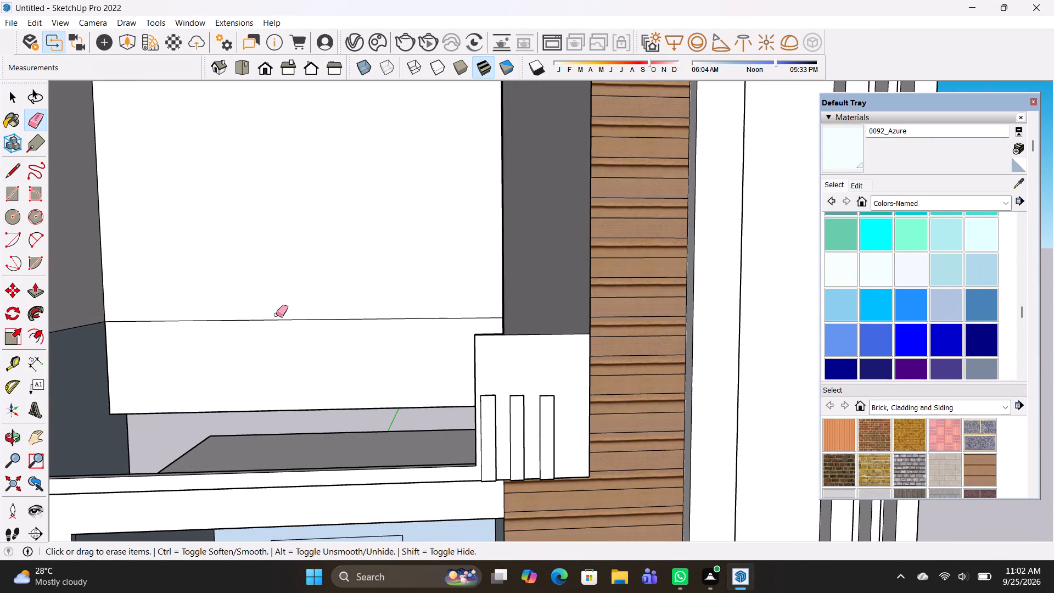
drag(276, 315, 275, 321)
drag(180, 329, 154, 299)
Draw a tall door-shaped rectangle on the upper recess's white back wall, starting from its bottom edge.
scroll(156, 286, down, 4)
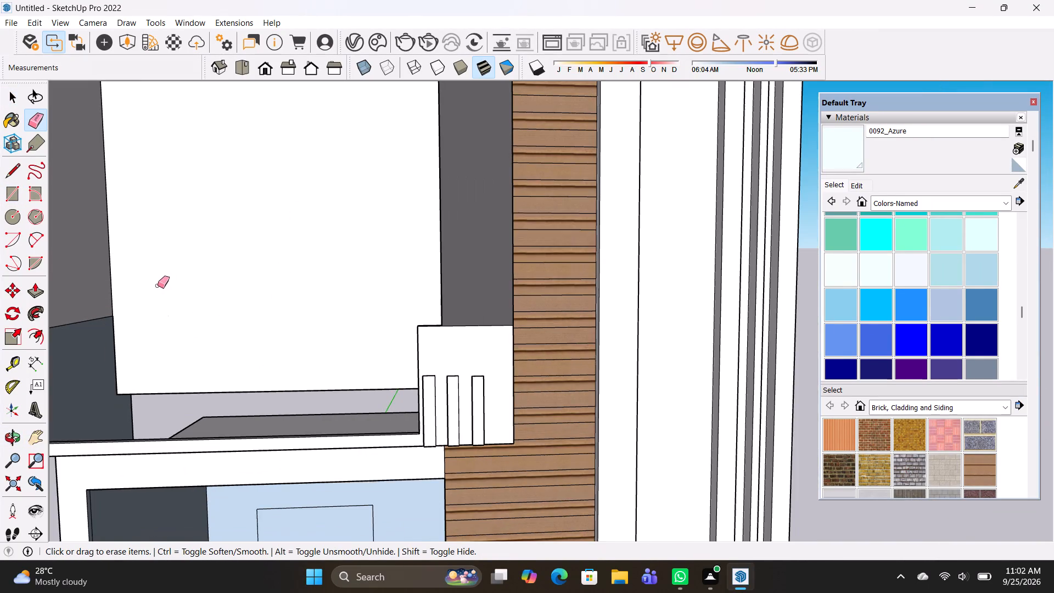
scroll(401, 366, down, 1)
middle_drag(406, 365, 484, 356)
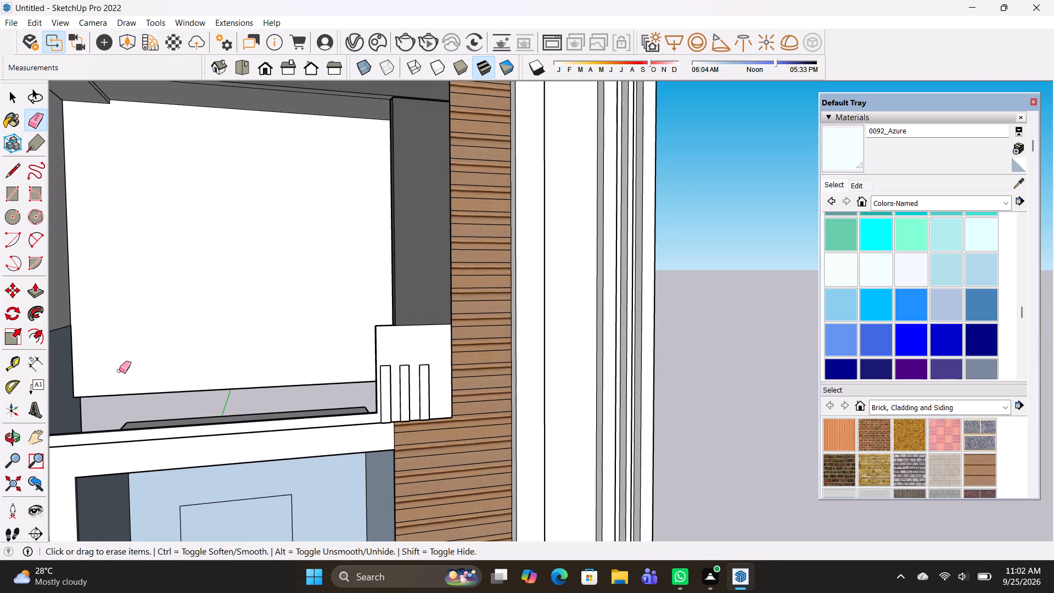
key(r)
drag(144, 390, 147, 381)
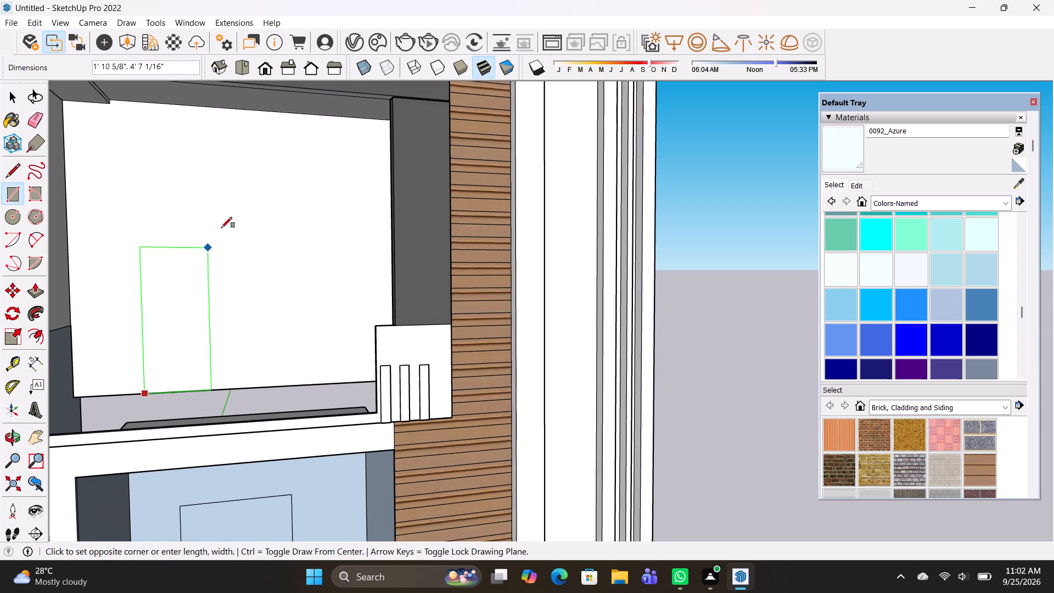
click(249, 163)
Extend the plain white band at the top of the facade rearward 7' 2 3/8" with Push/Pull.
scroll(254, 234, down, 5)
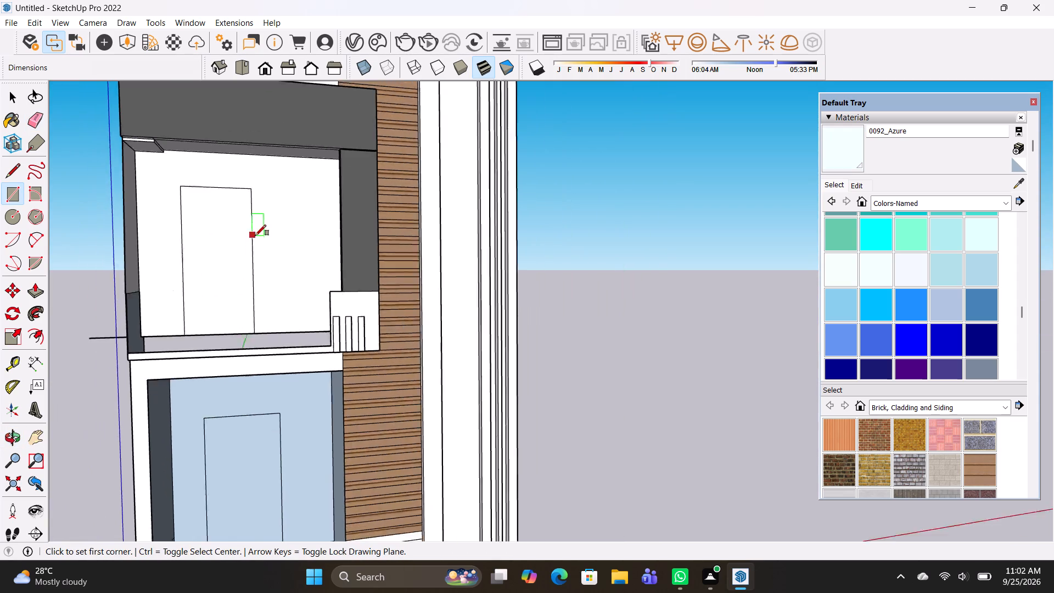
scroll(255, 236, down, 5)
shift+middle_drag(276, 286, 323, 409)
middle_drag(302, 297, 194, 293)
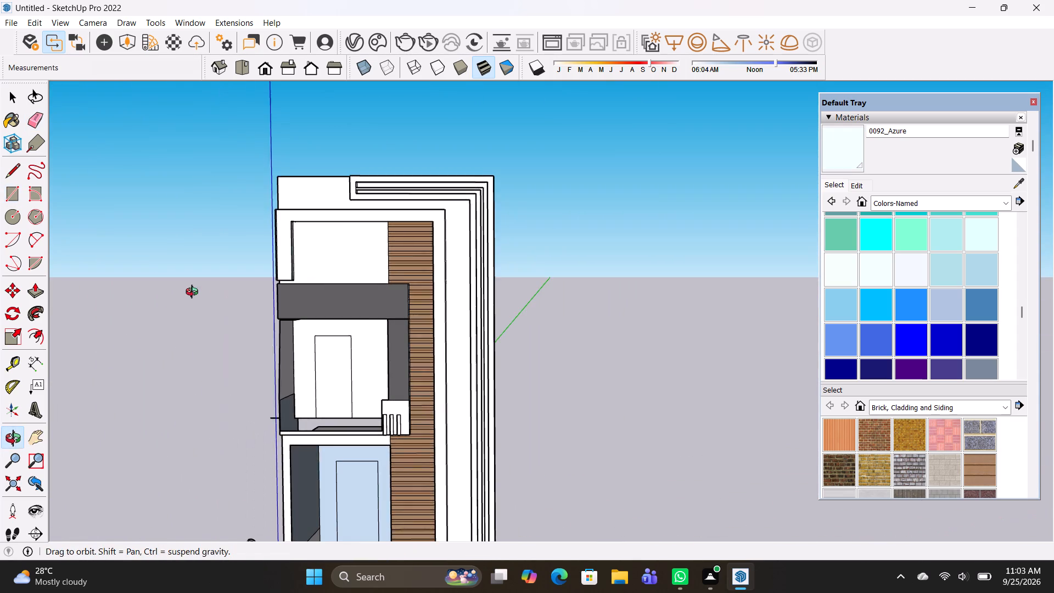
middle_drag(194, 293, 195, 293)
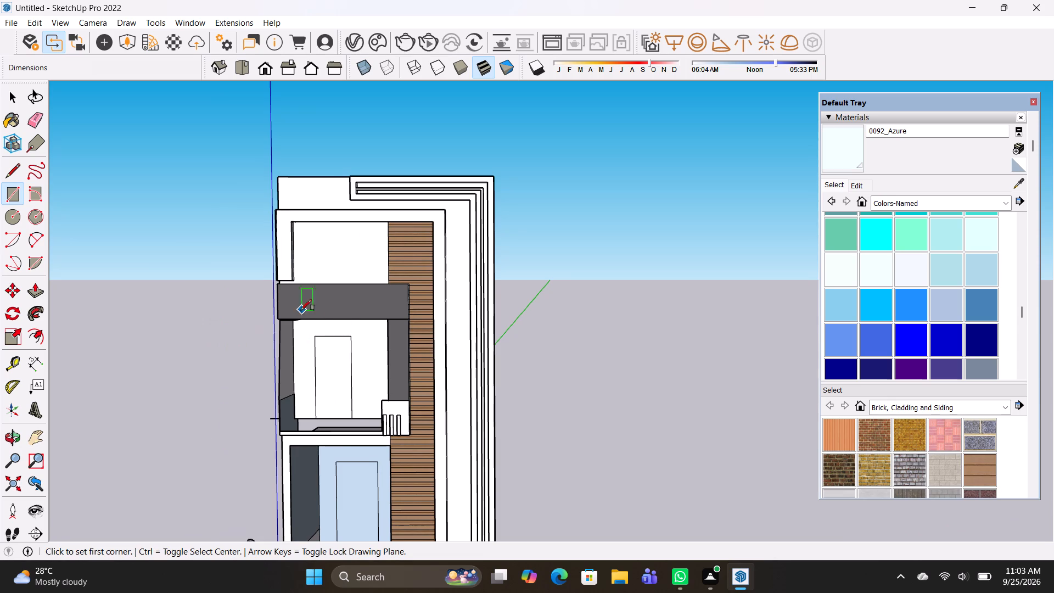
scroll(298, 289, up, 3)
middle_drag(357, 300, 489, 348)
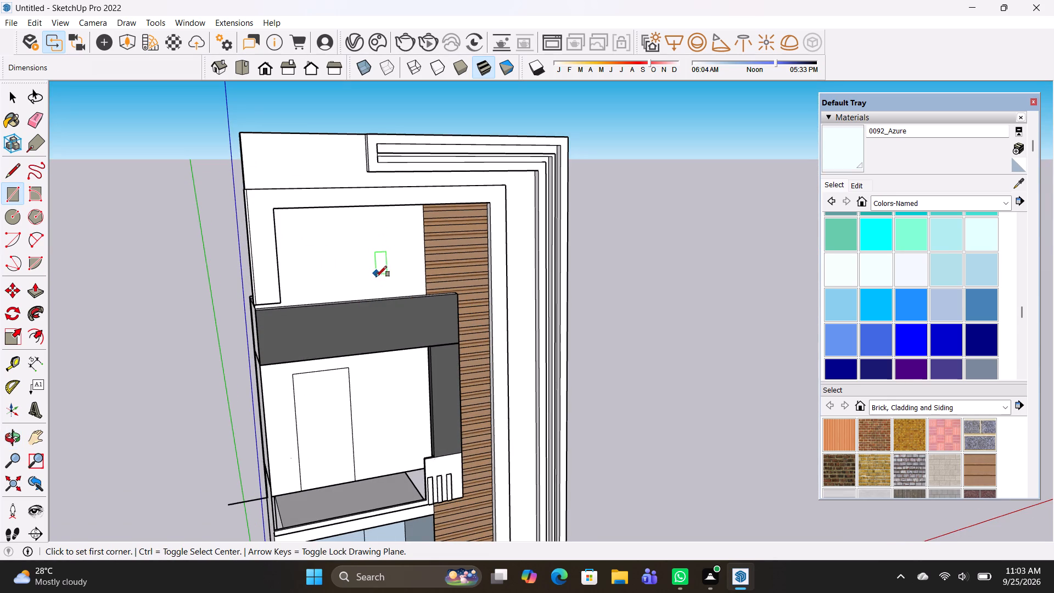
shift+middle_drag(374, 281, 410, 372)
scroll(445, 254, up, 3)
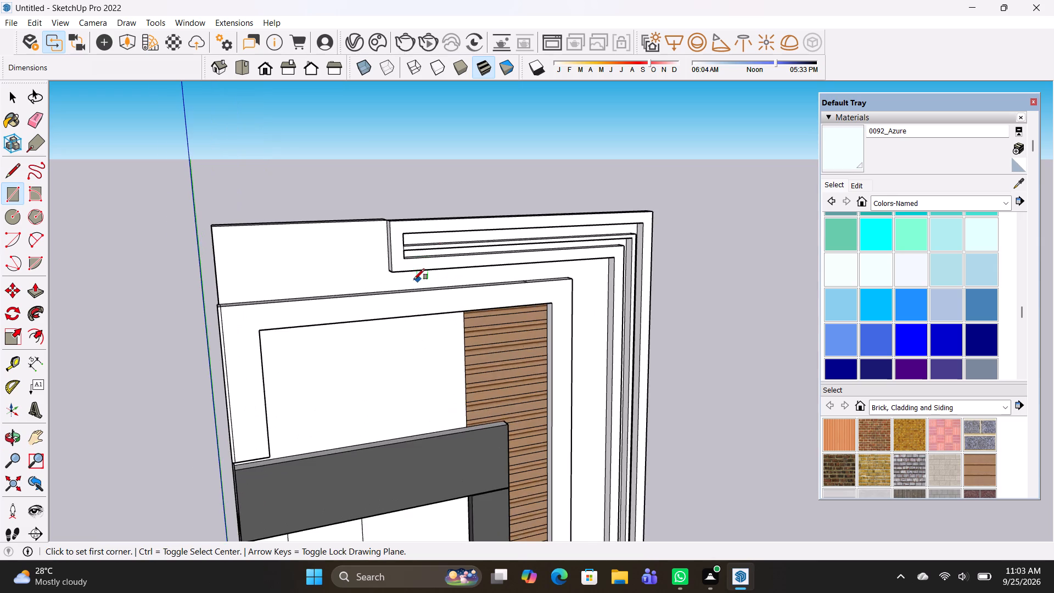
scroll(409, 279, up, 1)
click(384, 273)
key(space)
key(p)
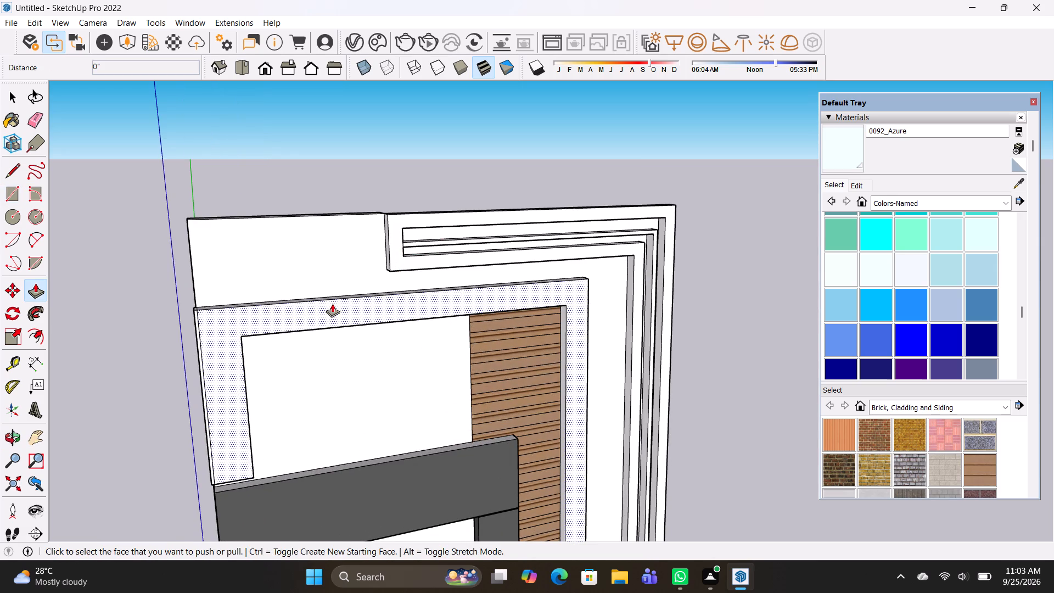
click(277, 276)
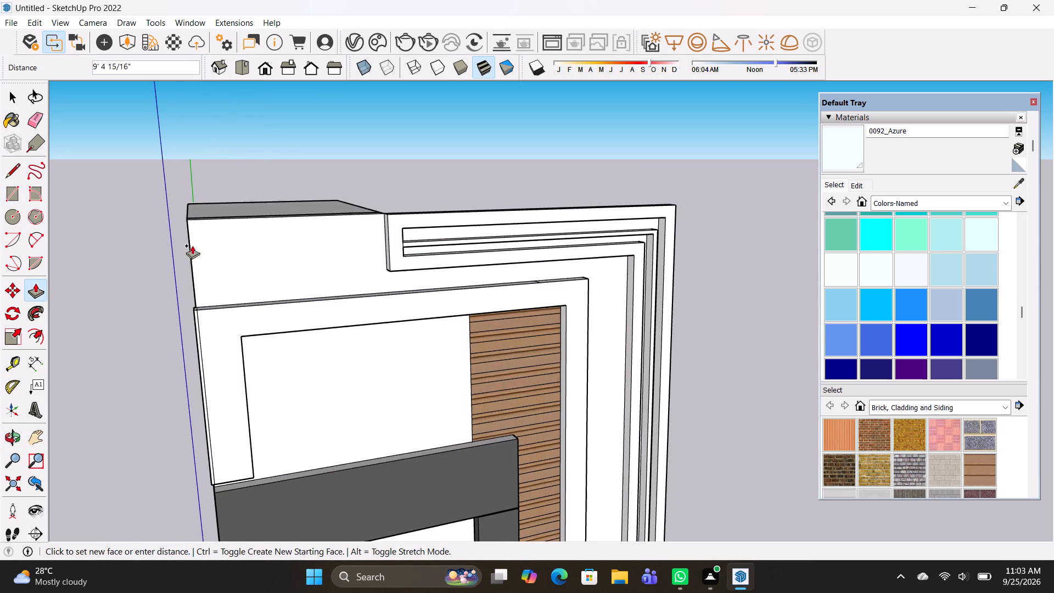
middle_drag(134, 269, 411, 305)
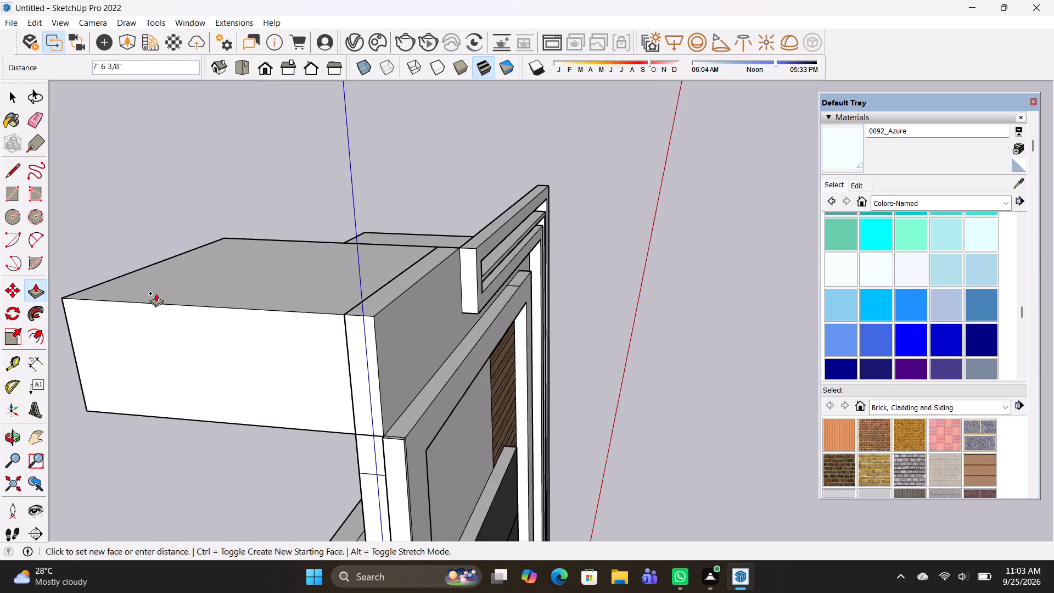
click(167, 299)
Push/Pull the front of the white frame below the top band by 1 5/8", and its edge strip forward 3 5/8".
middle_drag(358, 363, 279, 264)
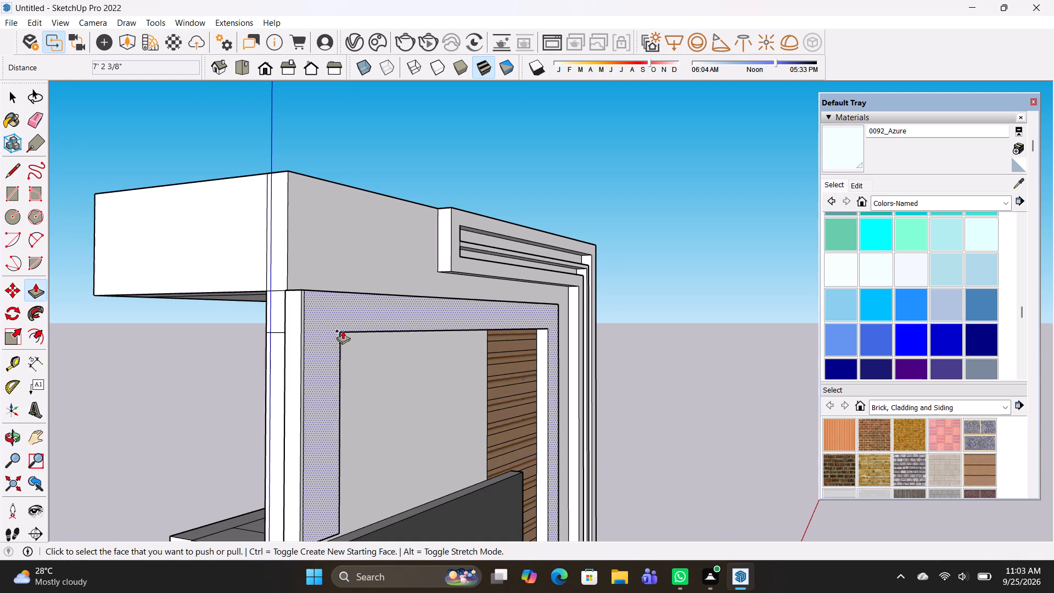
click(345, 321)
click(319, 325)
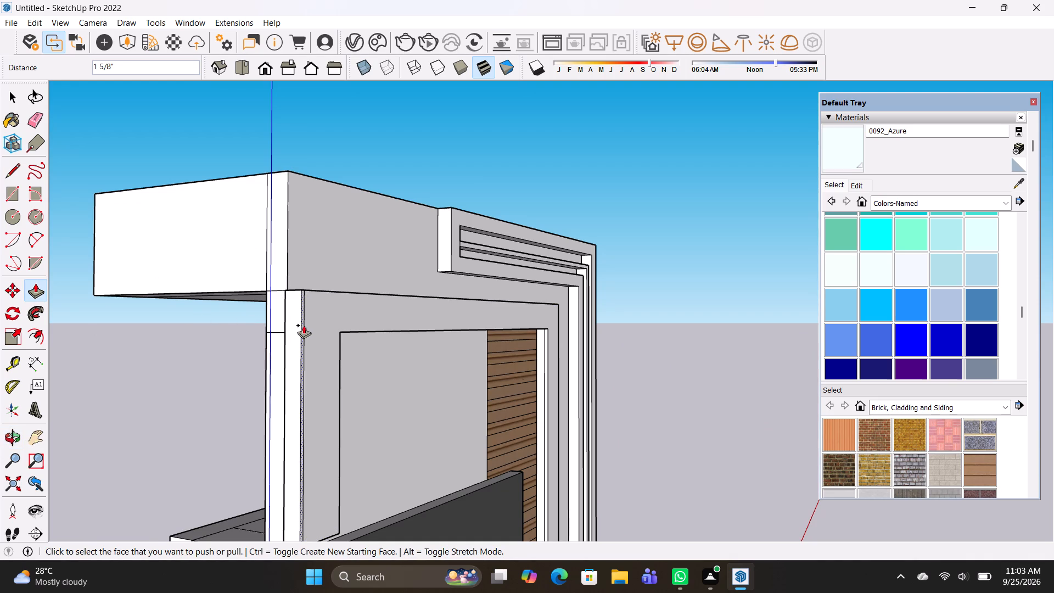
click(304, 325)
click(314, 322)
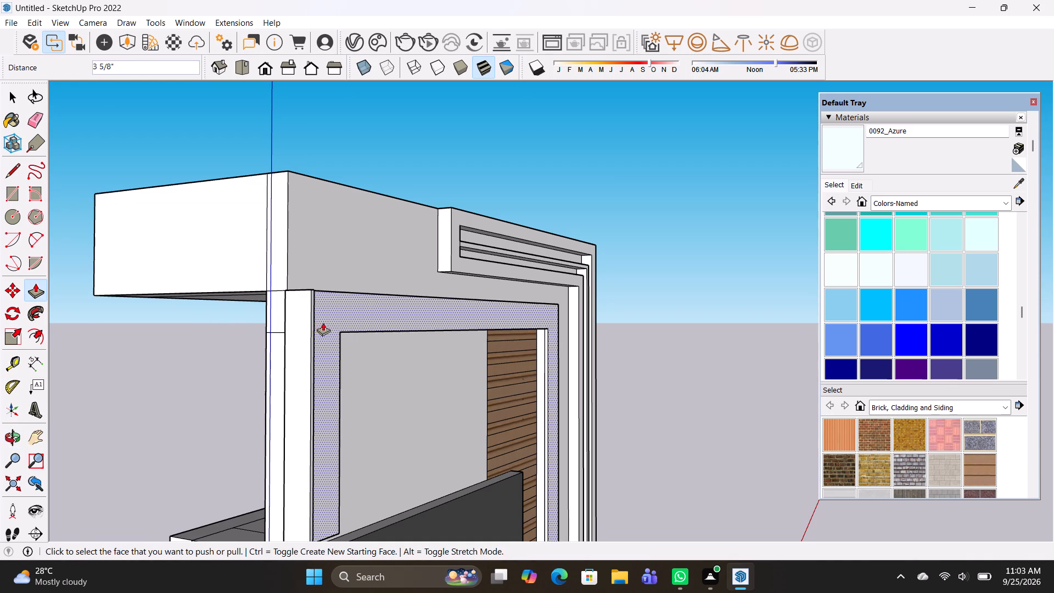
Extend the white frame below the top band rearward 5' 3 3/4" with Push/Pull.
click(326, 321)
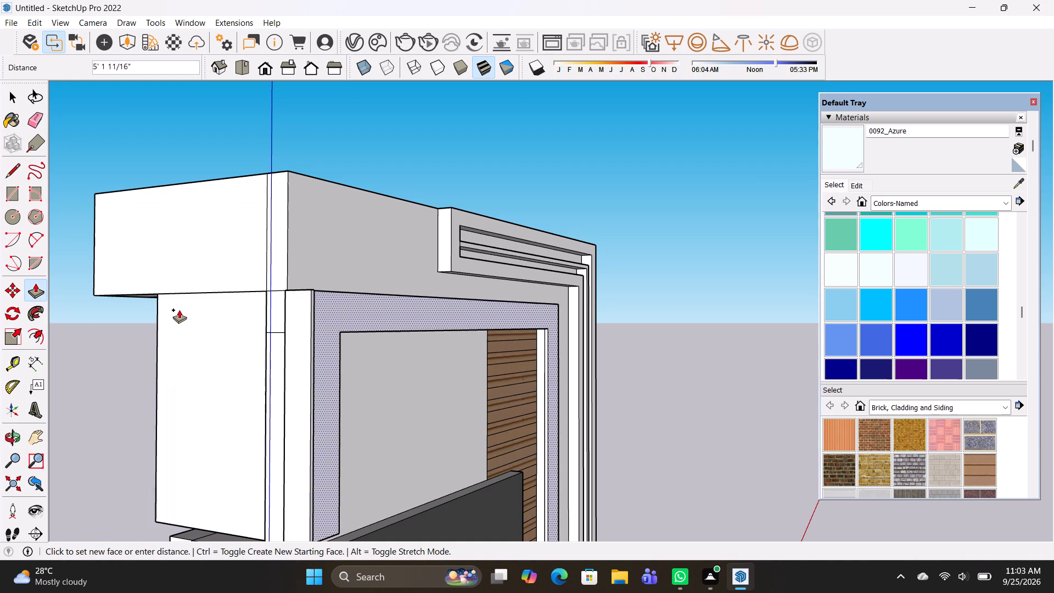
click(176, 307)
Delete the white panel inside the top frame, beside the tan cladding, to open the recess through to the rear.
middle_drag(365, 357, 188, 334)
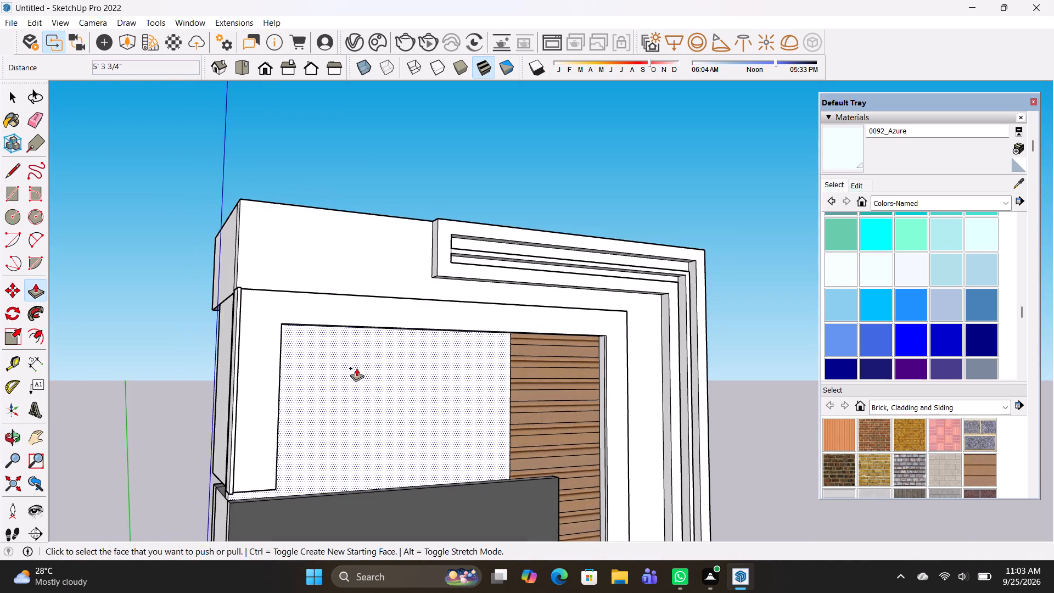
middle_drag(403, 400, 979, 295)
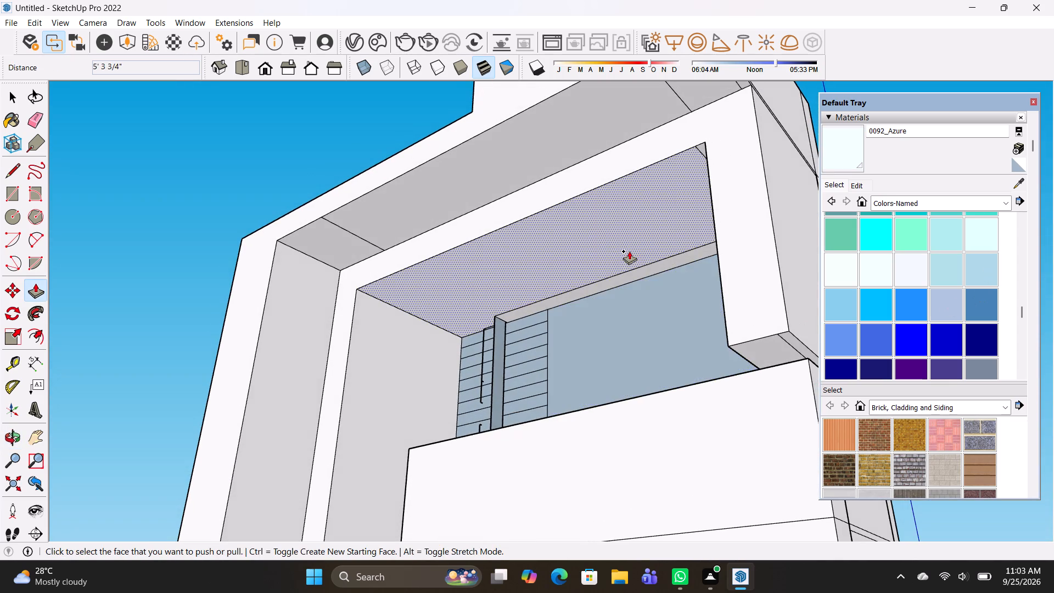
click(655, 333)
key(Delete)
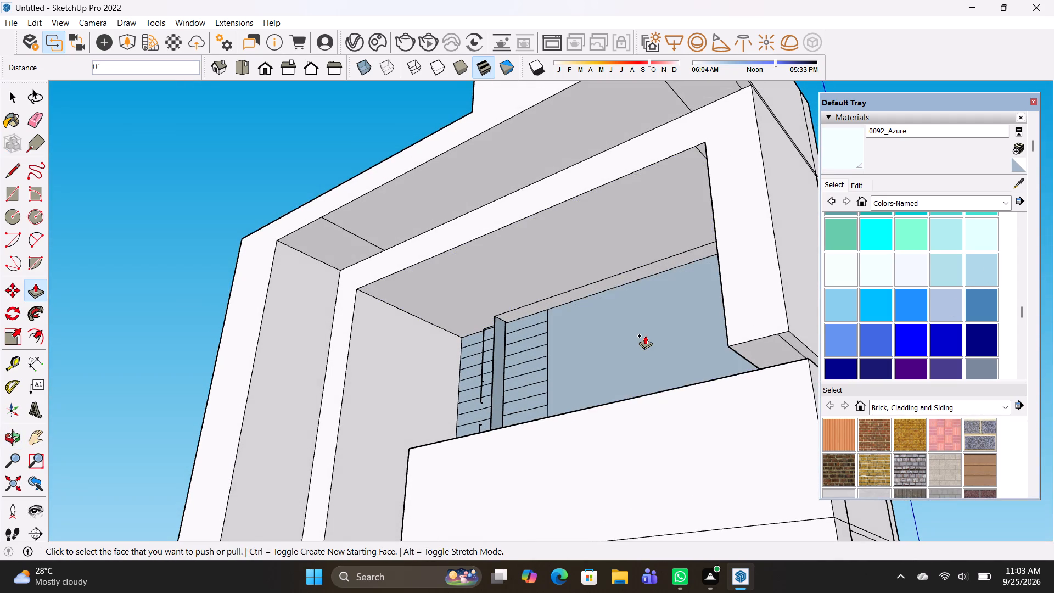
middle_drag(644, 335, 357, 384)
middle_drag(695, 385, 206, 426)
click(432, 354)
key(Delete)
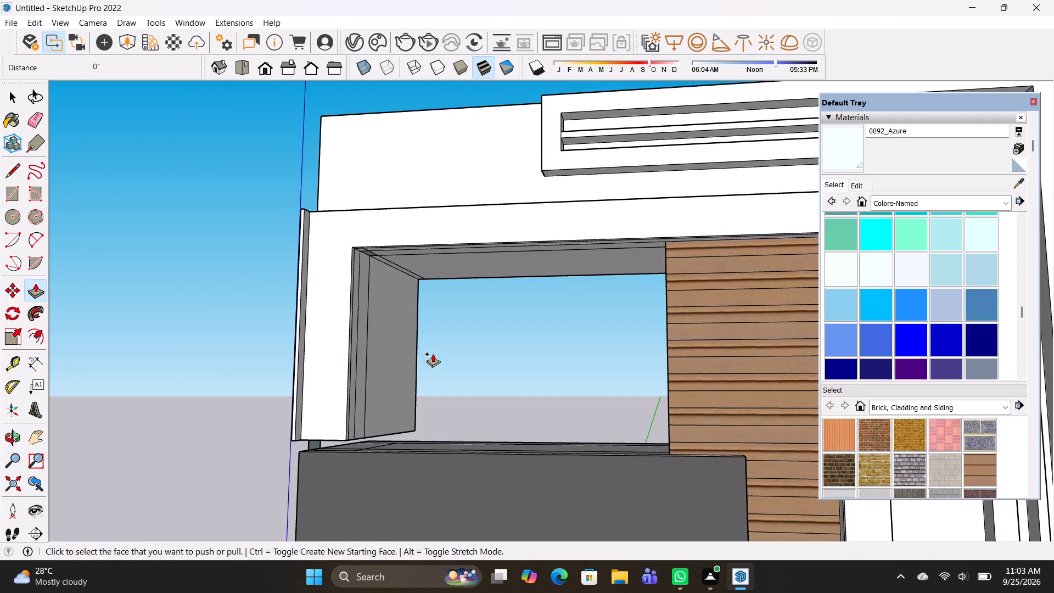
Erase the extra vertical lines on the inner side wall of the top recess beside the tan cladding.
middle_drag(439, 415, 276, 485)
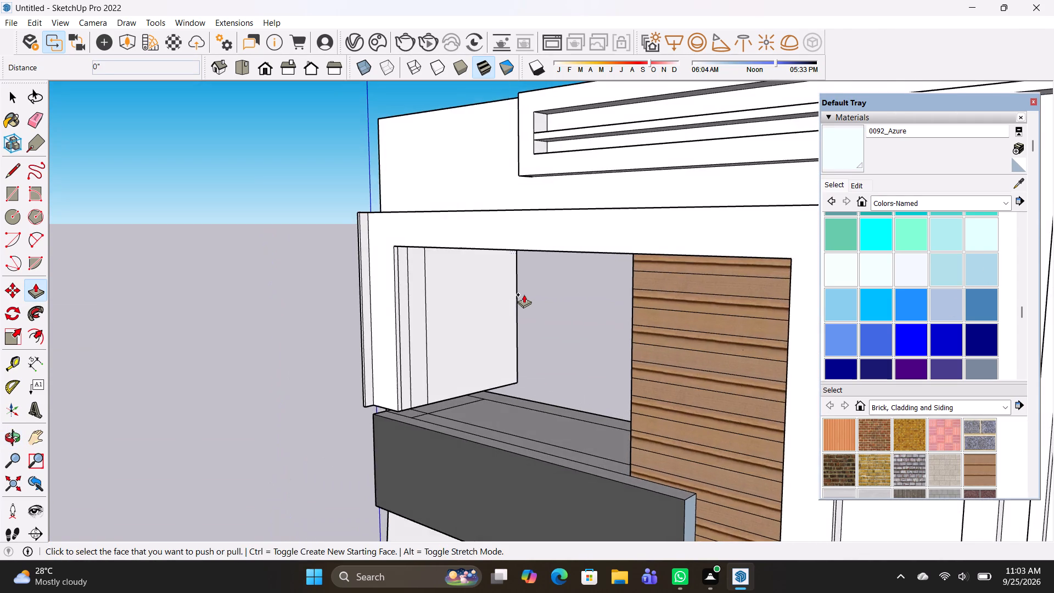
scroll(524, 294, up, 1)
middle_drag(503, 317, 505, 254)
key(e)
scroll(423, 304, up, 1)
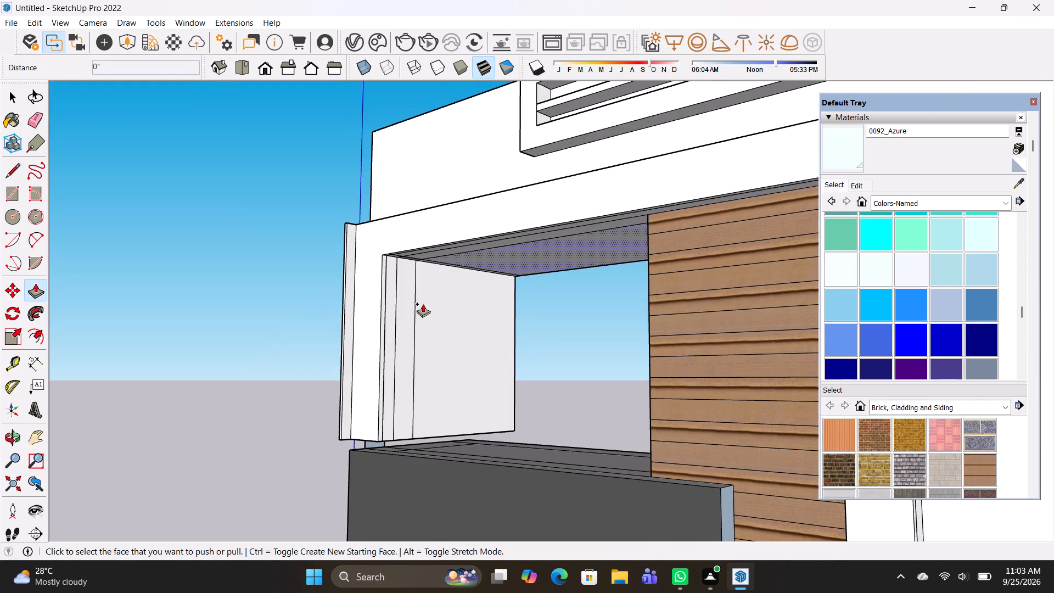
scroll(423, 304, up, 1)
scroll(356, 321, up, 2)
key(e)
key(space)
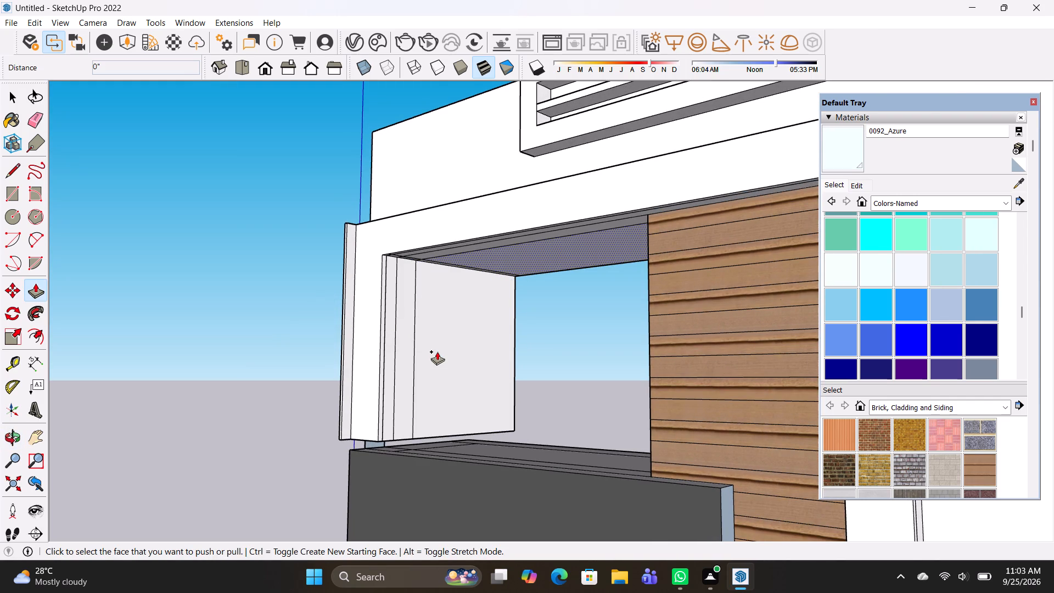
click(438, 352)
right_click(268, 296)
key(space)
double_click(263, 294)
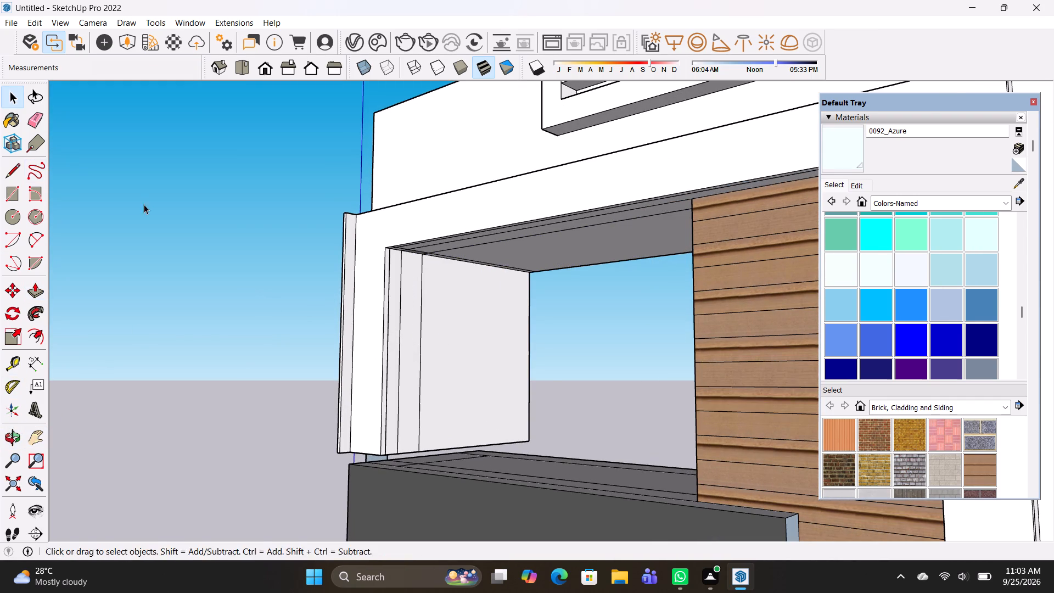
click(37, 116)
drag(405, 300, 400, 300)
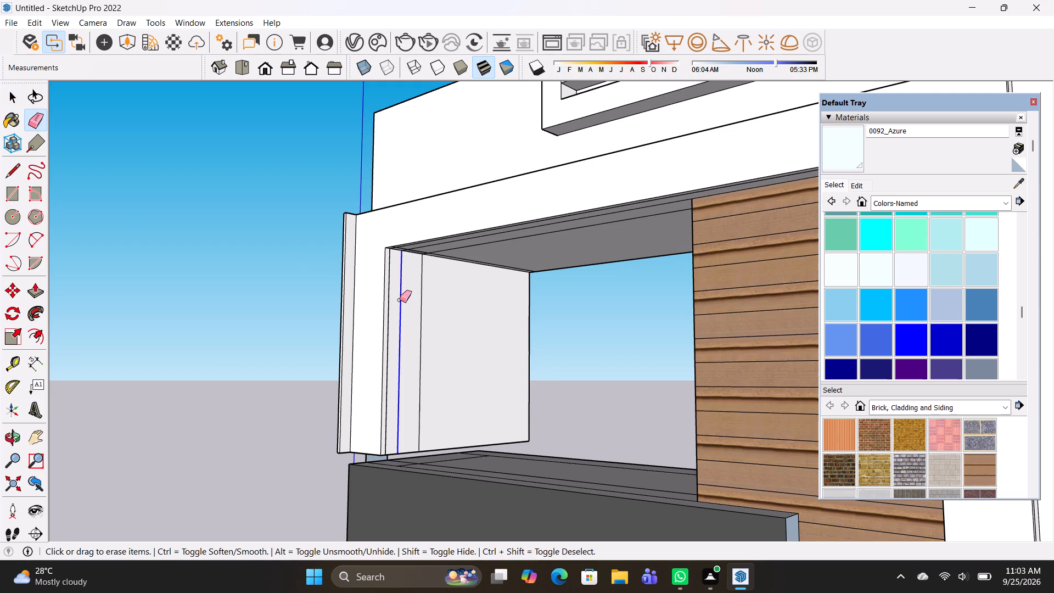
drag(400, 300, 395, 300)
click(389, 300)
key(ctrl+z)
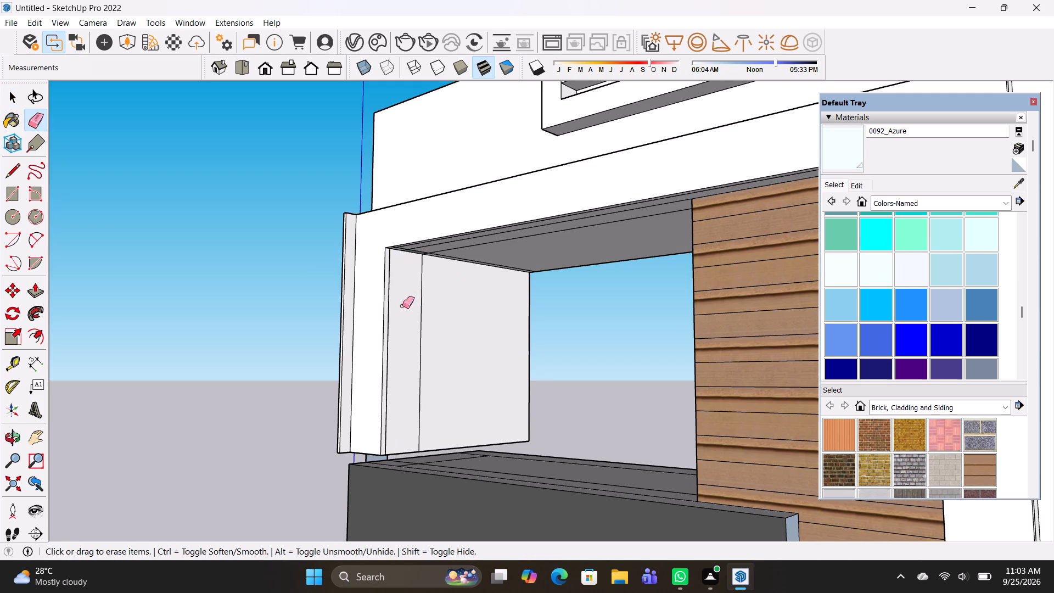
drag(416, 327, 429, 338)
Erase the extra lengthwise lines on the ceiling of the top recess.
middle_drag(463, 335, 626, 216)
drag(629, 216, 631, 247)
scroll(595, 214, up, 1)
click(595, 213)
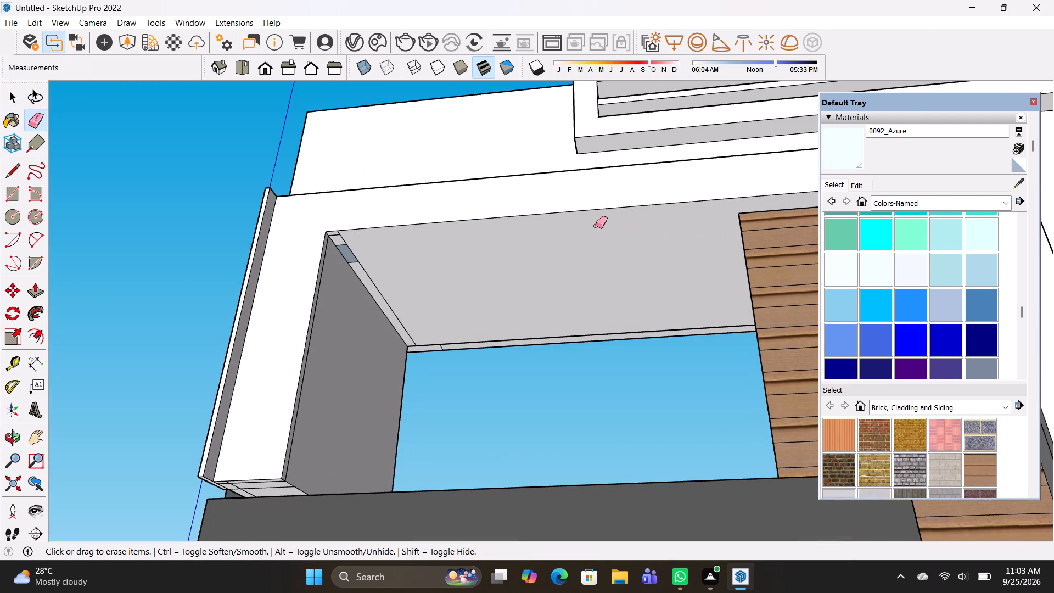
scroll(497, 279, up, 1)
Draw two side-by-side rectangles on the recess ceiling, about 3' 5" by 1' 2" and 3' 6" by 1' 7/8".
middle_drag(499, 280, 522, 272)
key(r)
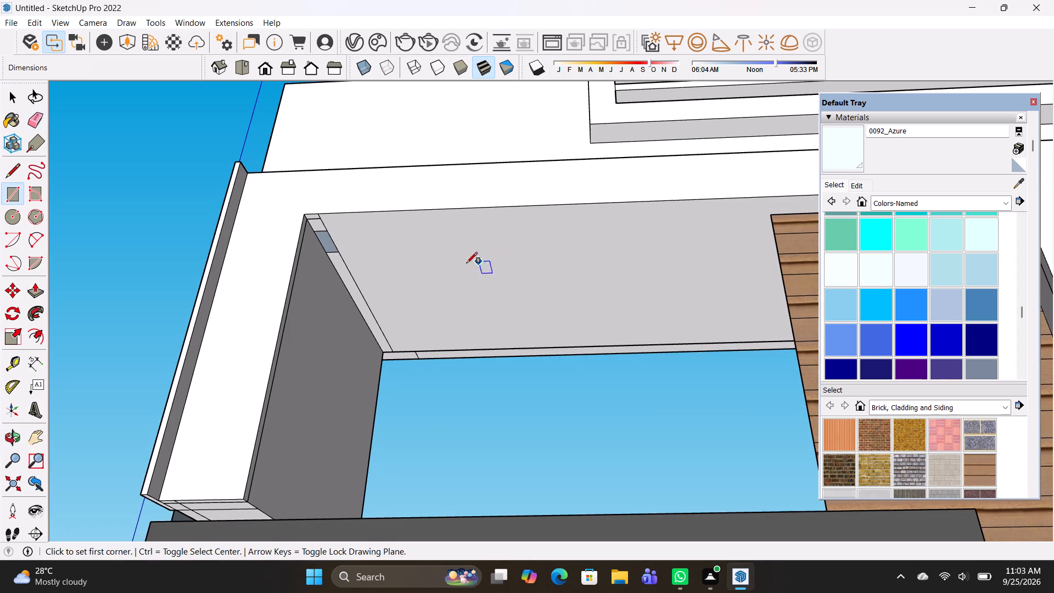
click(418, 327)
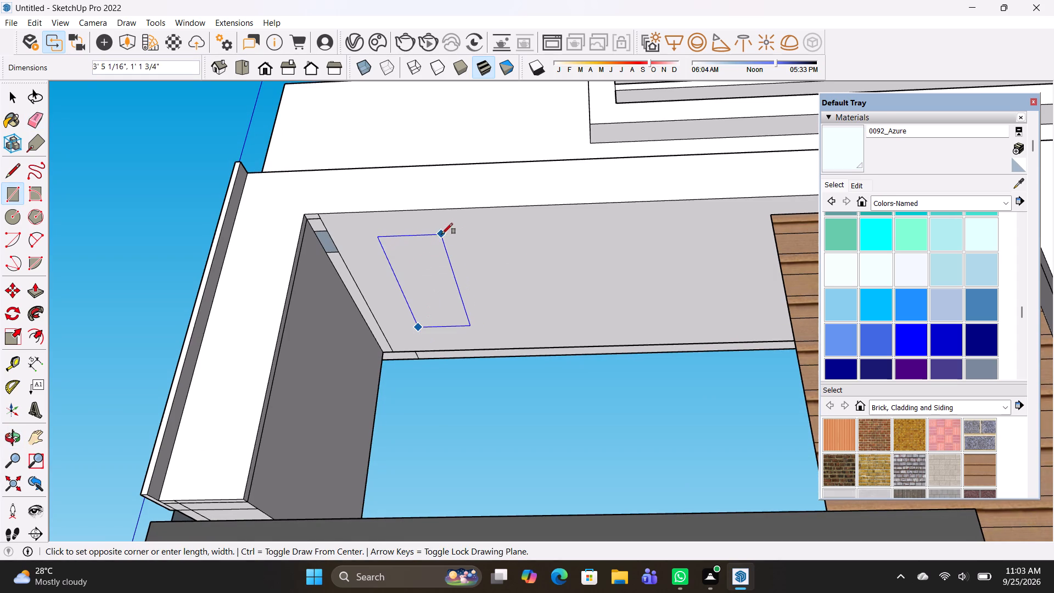
click(442, 232)
click(497, 325)
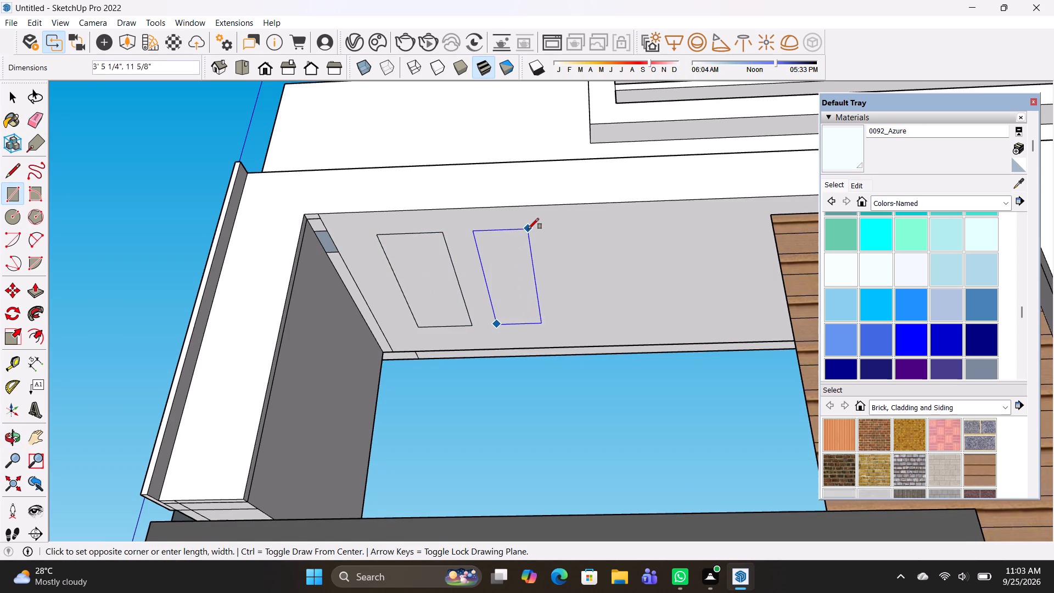
click(532, 228)
Push/Pull the ceiling rectangle nearer the tan cladding upward about 1' into the slab.
key(p)
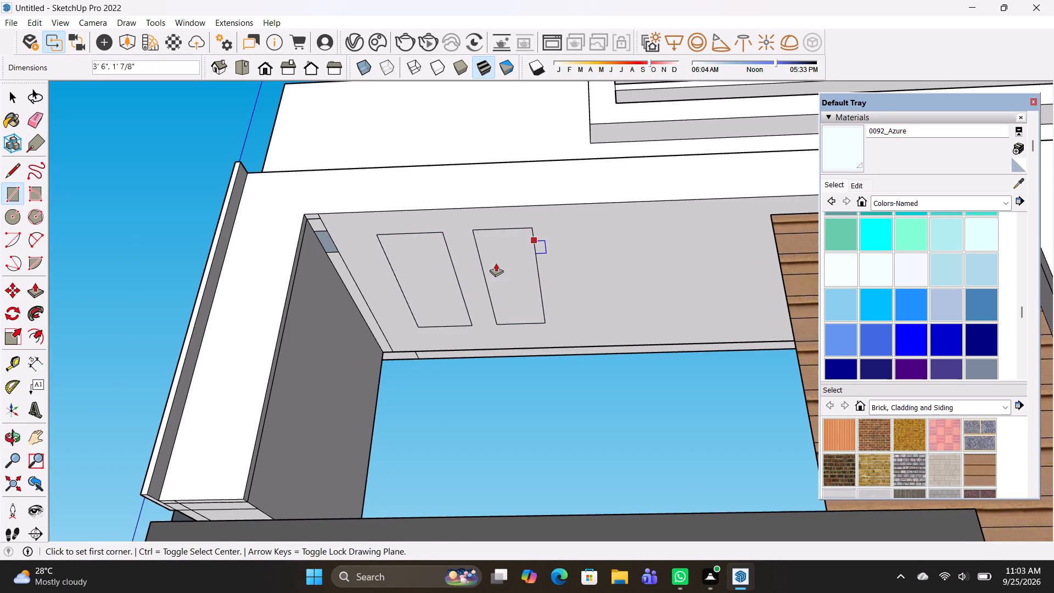
click(496, 263)
middle_drag(467, 230, 610, 440)
middle_drag(205, 216, 644, 284)
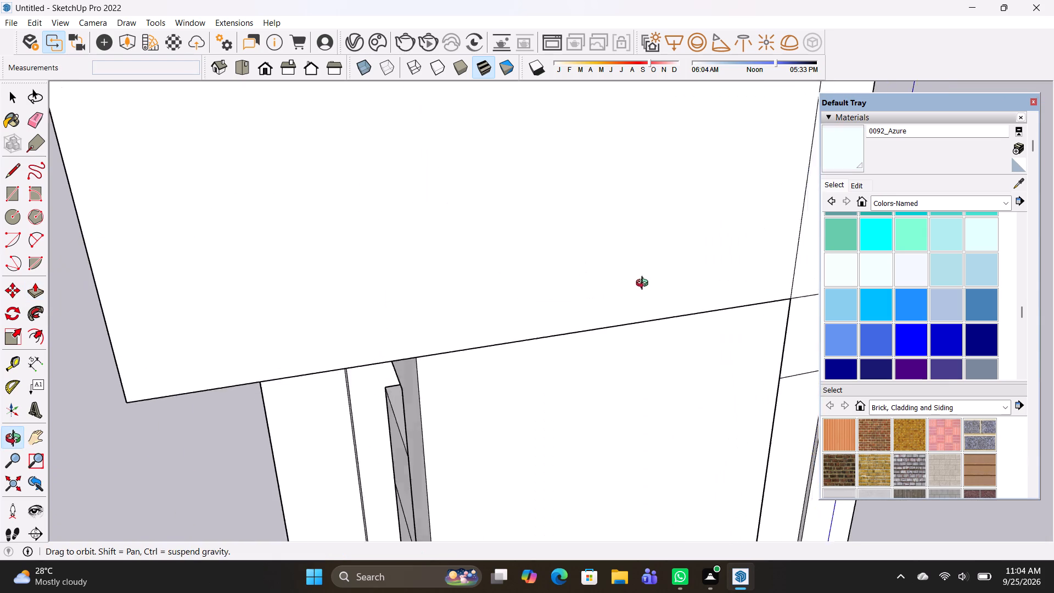
middle_drag(644, 284, 648, 285)
scroll(426, 275, down, 9)
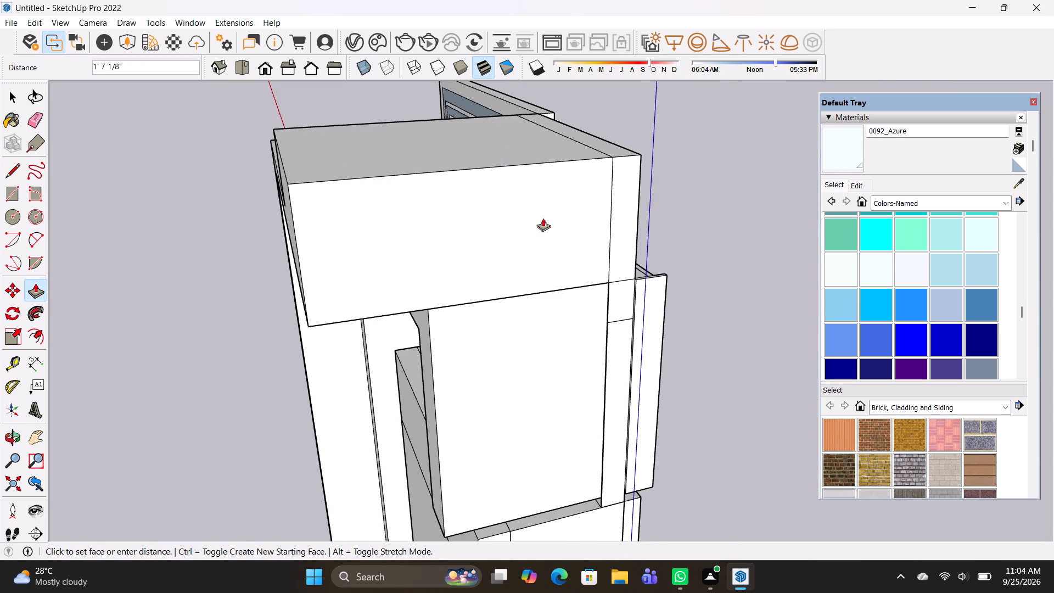
scroll(550, 259, down, 1)
middle_drag(554, 257, 683, 97)
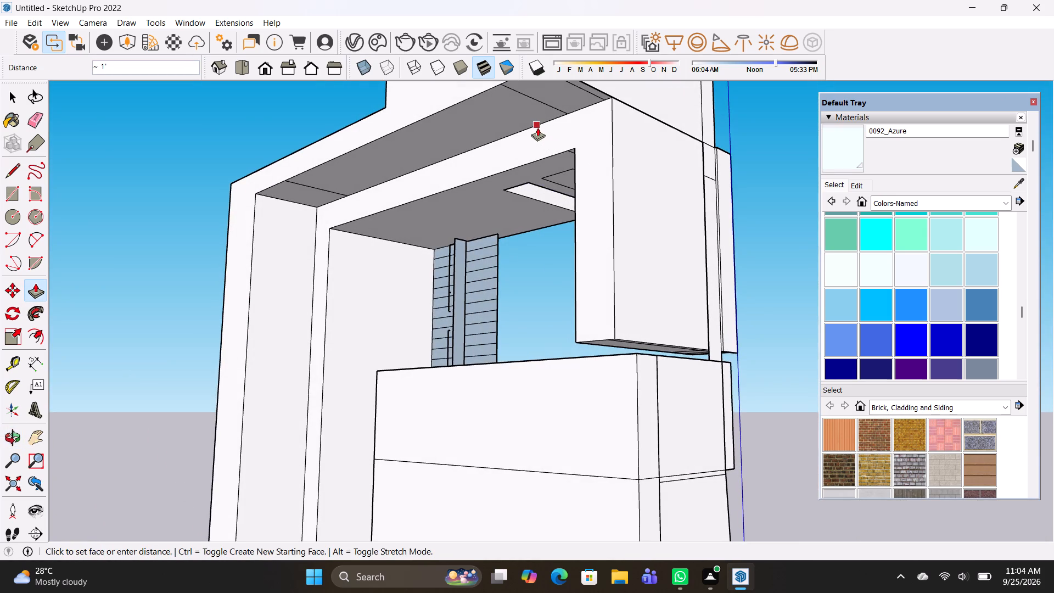
click(538, 127)
click(536, 192)
middle_drag(585, 228, 0, 276)
middle_drag(514, 242, 511, 239)
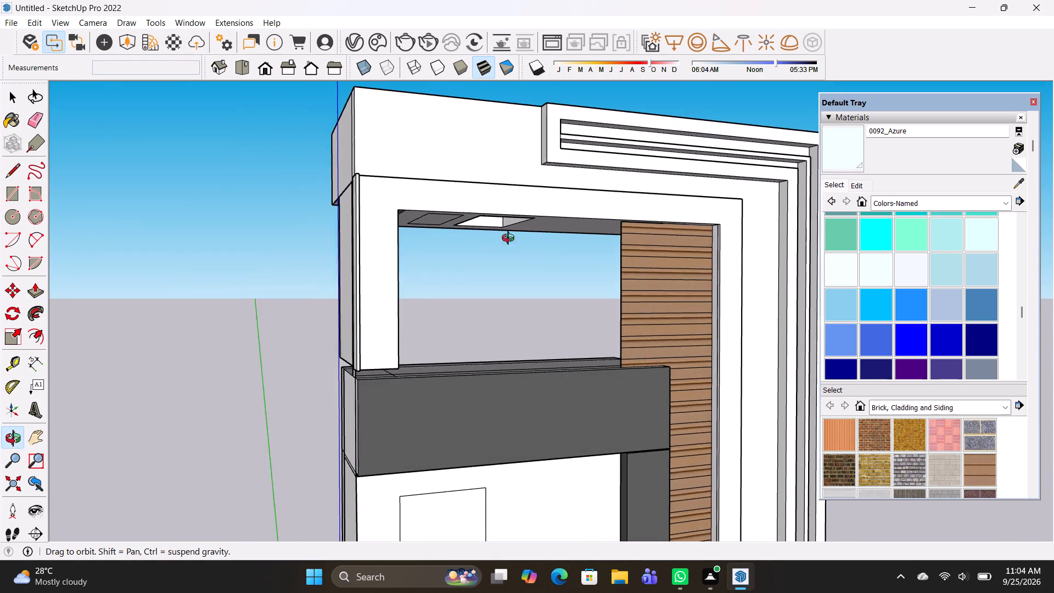
middle_drag(511, 239, 485, 222)
key(space)
Delete the top face and the outer side face of the top band's rearward extension.
scroll(380, 224, up, 5)
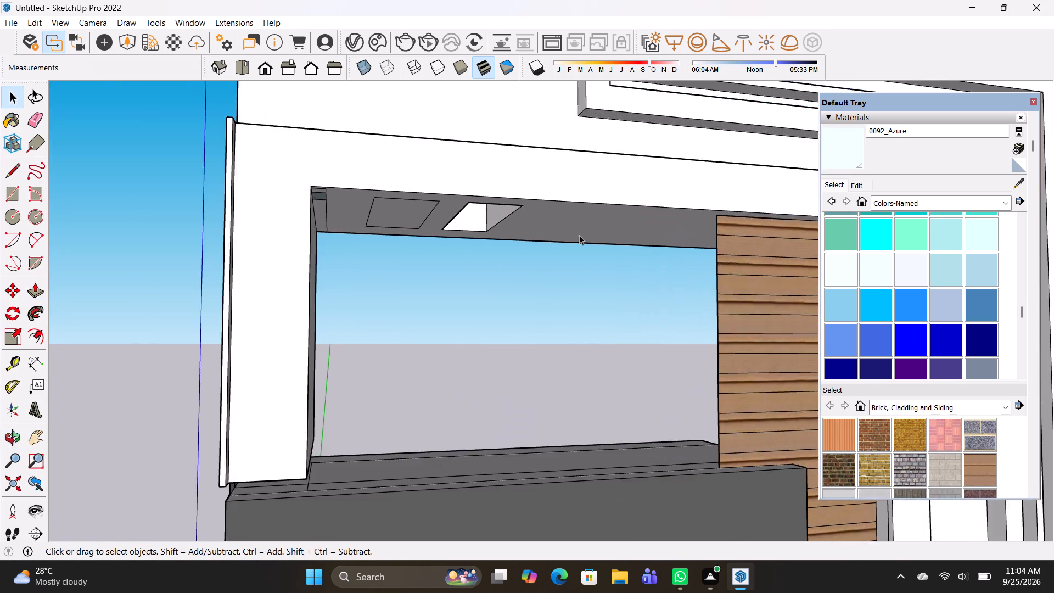
scroll(579, 235, up, 1)
middle_drag(587, 232, 537, 200)
scroll(542, 242, down, 7)
middle_drag(543, 251, 542, 303)
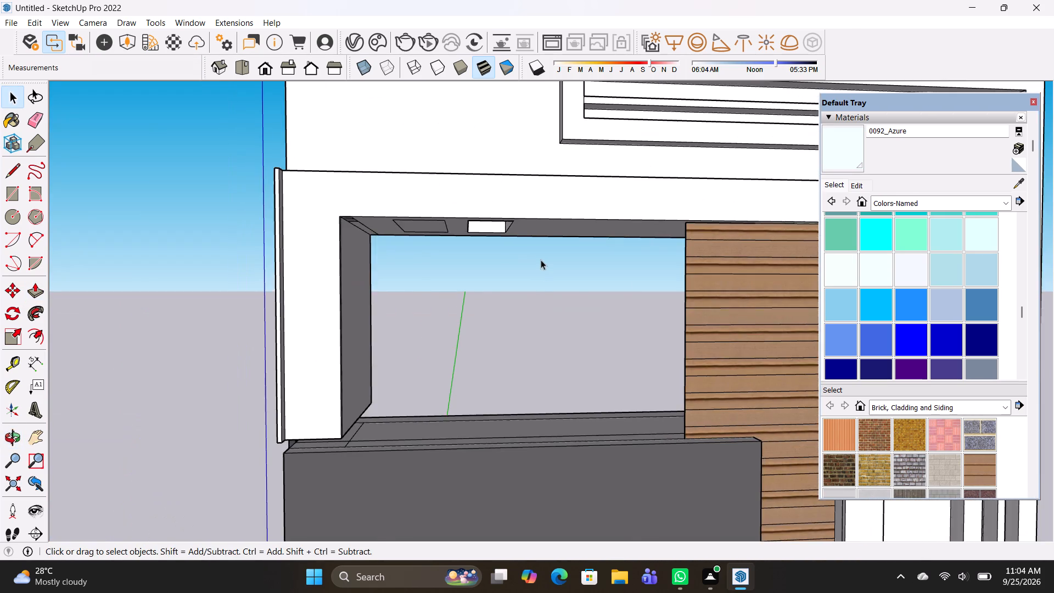
scroll(541, 260, down, 2)
middle_drag(468, 222, 759, 331)
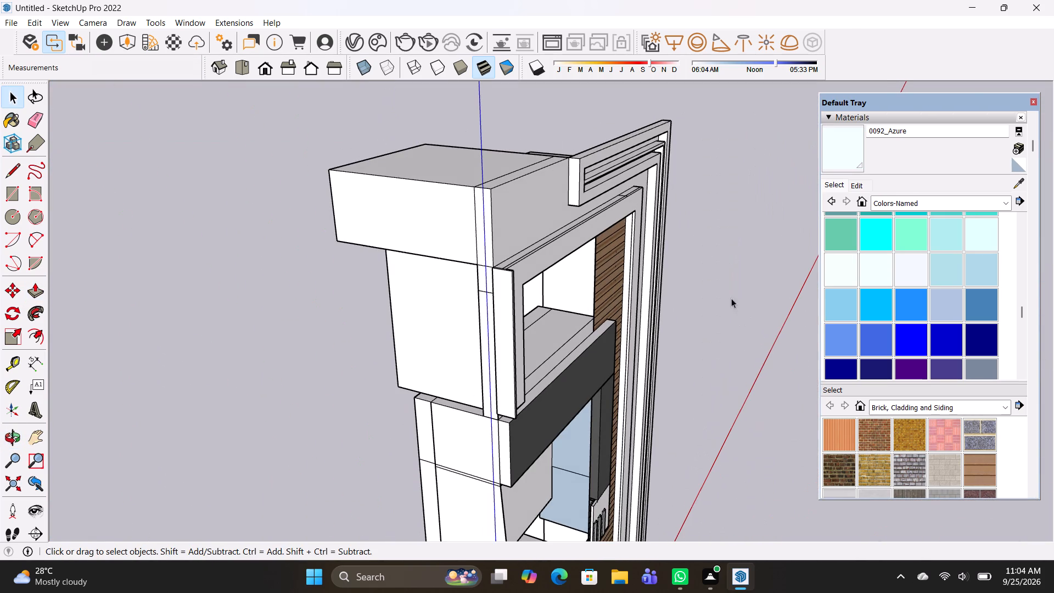
click(396, 170)
key(Delete)
click(400, 199)
key(Delete)
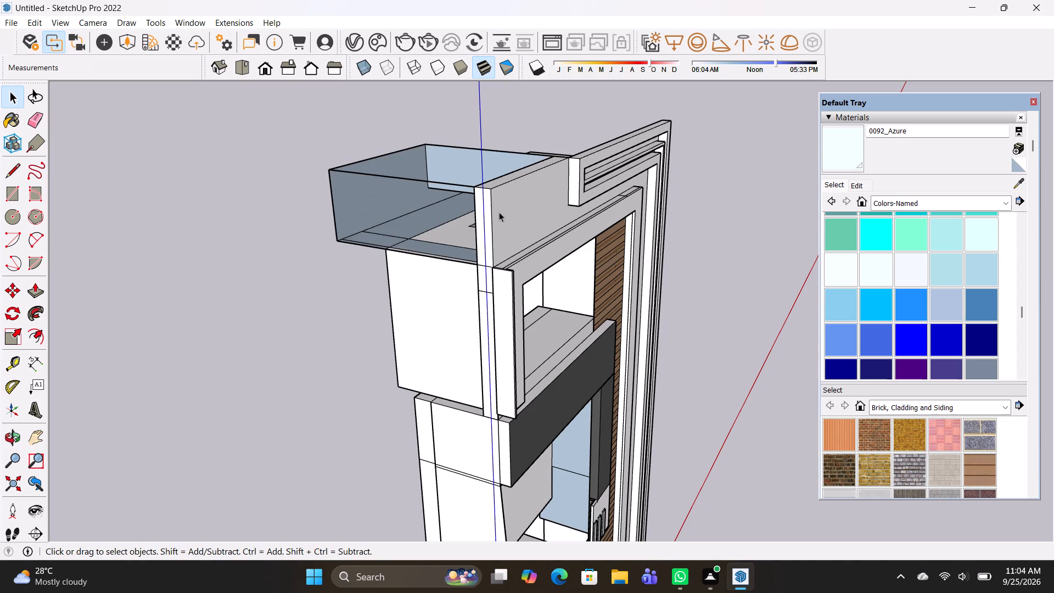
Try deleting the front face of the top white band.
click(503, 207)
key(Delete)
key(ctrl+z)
Erase the outer side and rear corner edges of the top band's rearward extension.
key(e)
drag(379, 178, 347, 235)
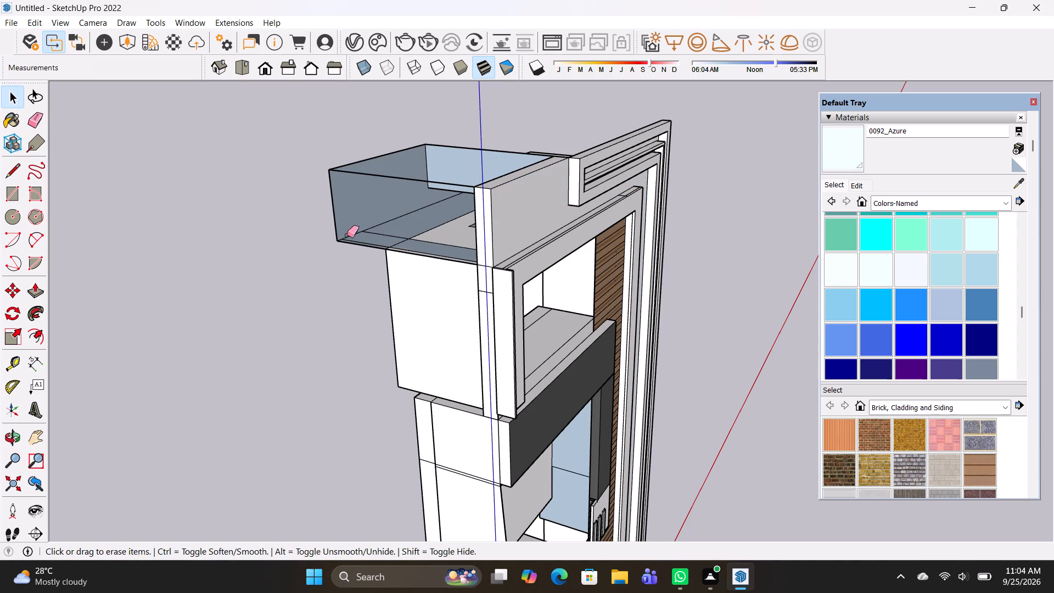
drag(347, 235, 340, 244)
drag(357, 235, 389, 236)
drag(346, 209, 451, 164)
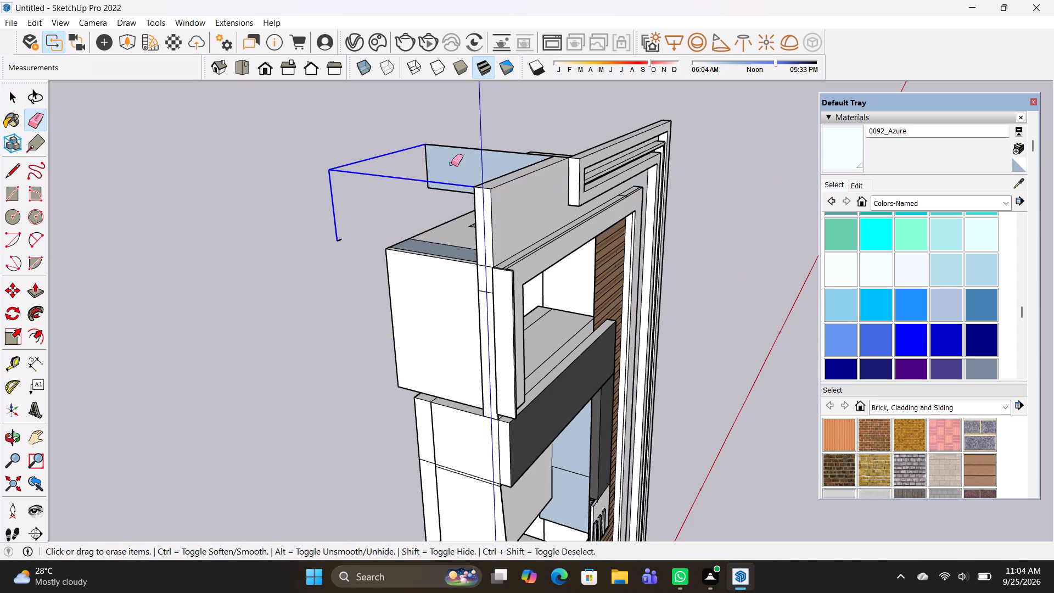
drag(451, 164, 476, 138)
Erase the leftover rear edges of the top band's extension on the tall side wall's side.
middle_drag(443, 178, 707, 206)
drag(492, 220, 495, 225)
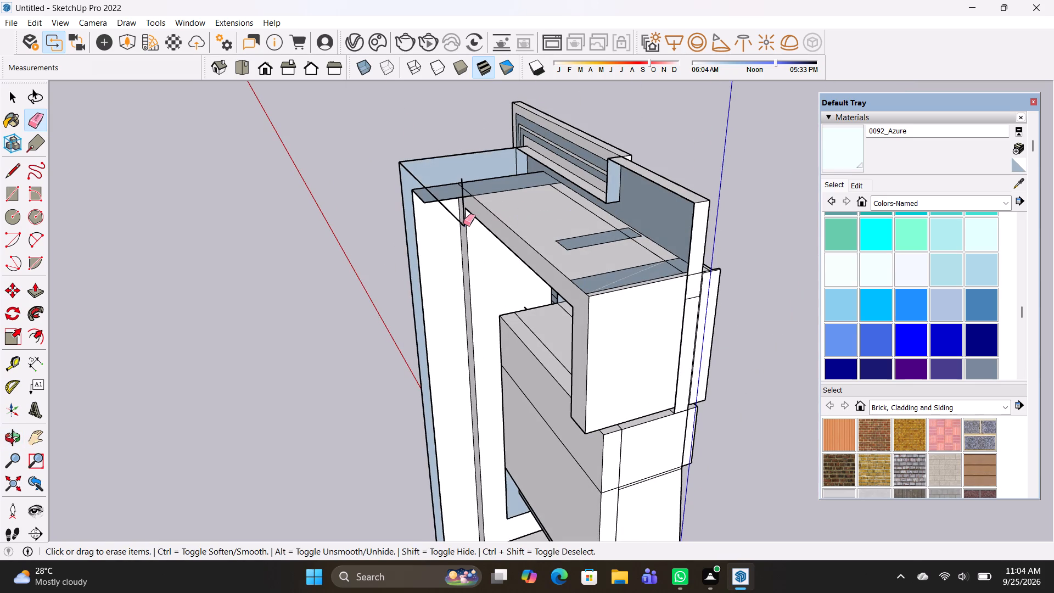
middle_drag(421, 223, 549, 211)
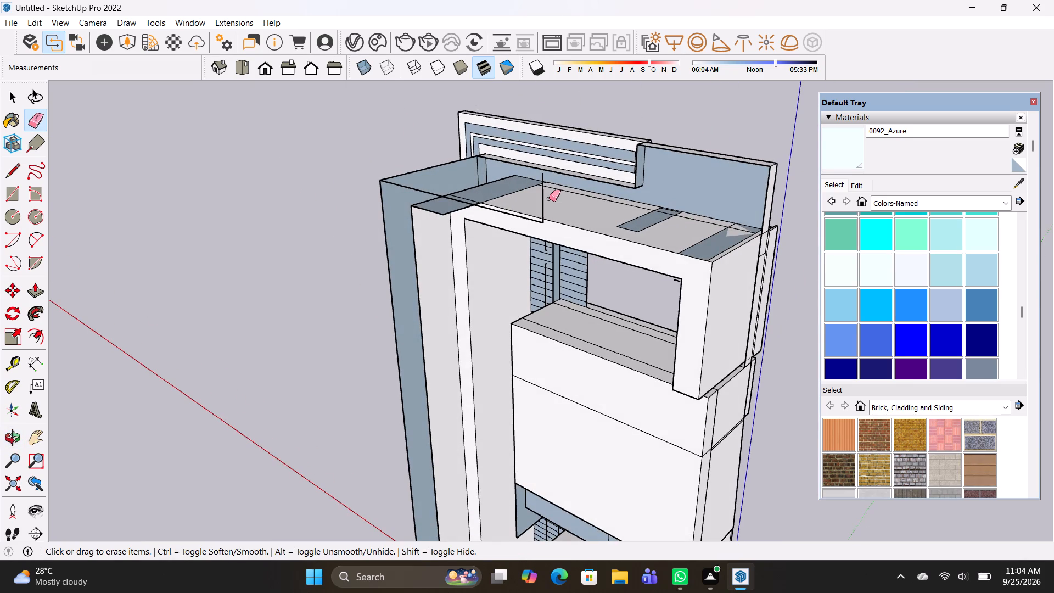
drag(549, 197, 541, 195)
click(524, 216)
scroll(517, 216, up, 2)
click(517, 215)
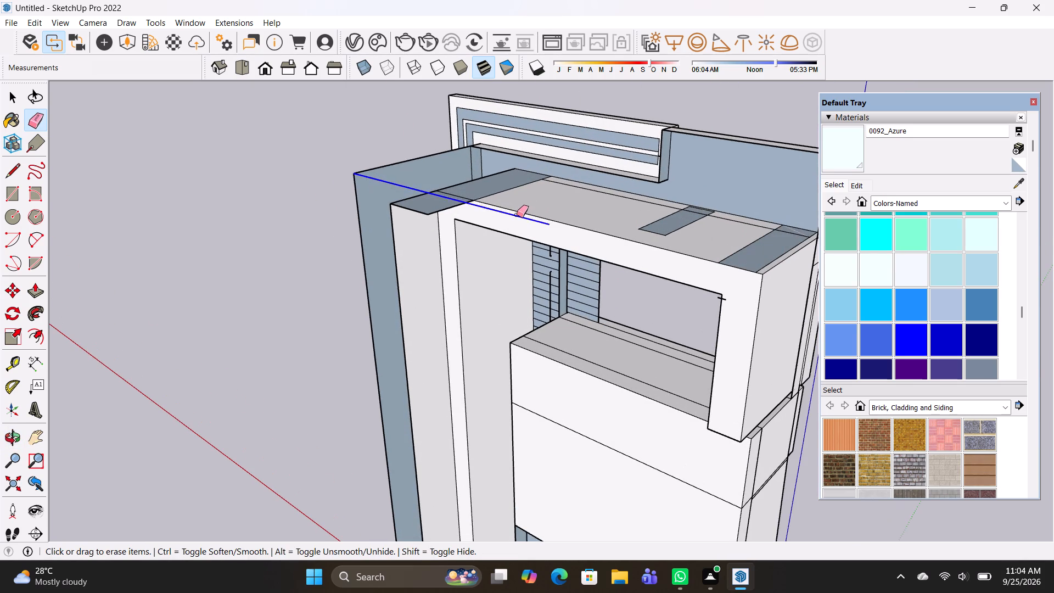
scroll(476, 222, down, 2)
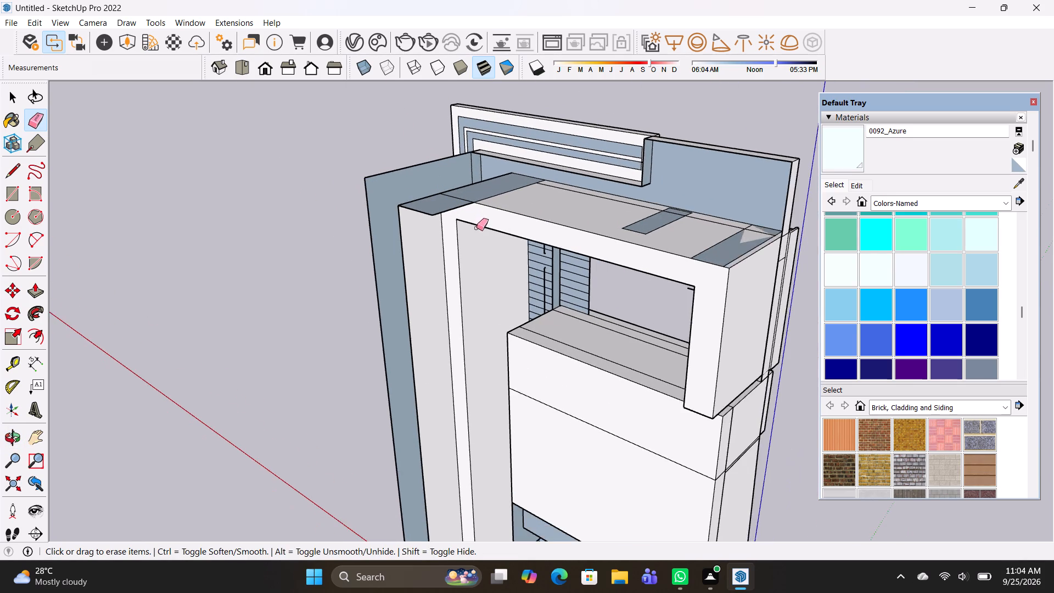
scroll(476, 228, down, 1)
middle_drag(485, 255, 793, 249)
double_click(480, 229)
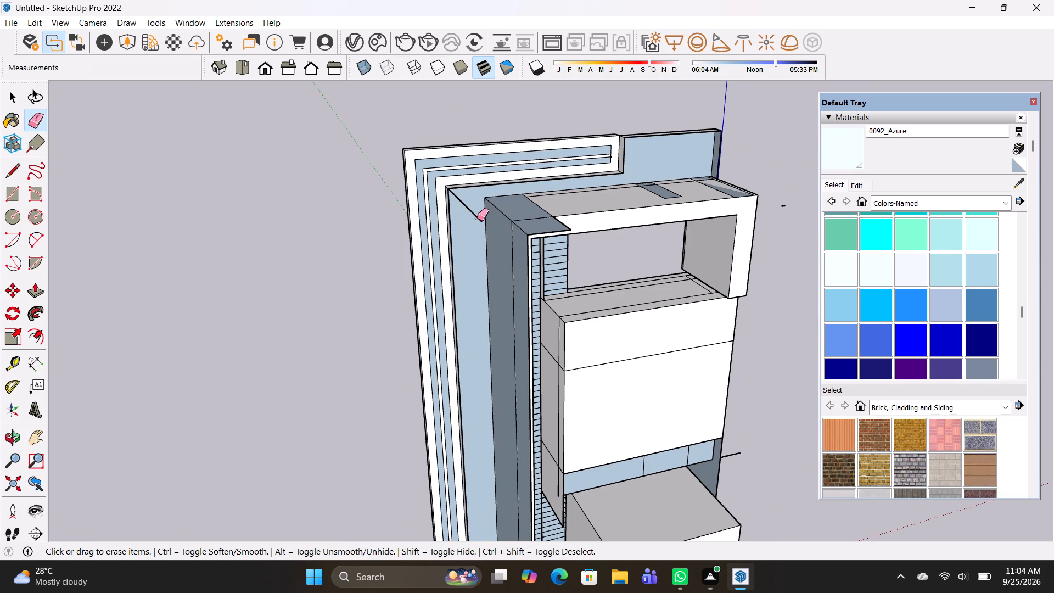
click(477, 217)
Delete the top face inside the pushed-in ceiling rectangle to open it through the slab.
middle_drag(565, 262, 0, 208)
middle_drag(483, 265, 92, 272)
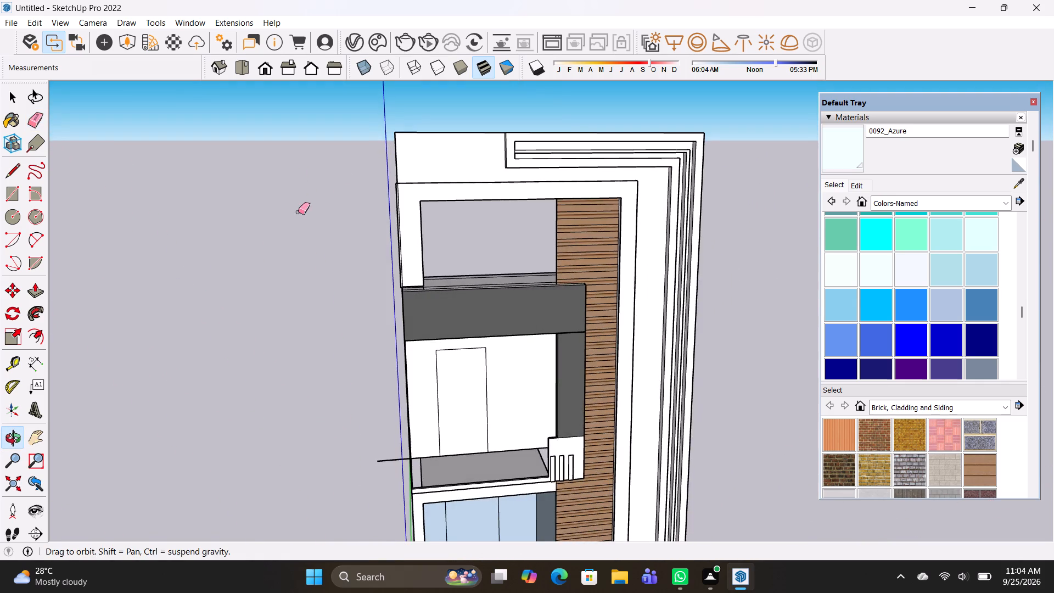
scroll(345, 181, up, 6)
click(485, 154)
key(space)
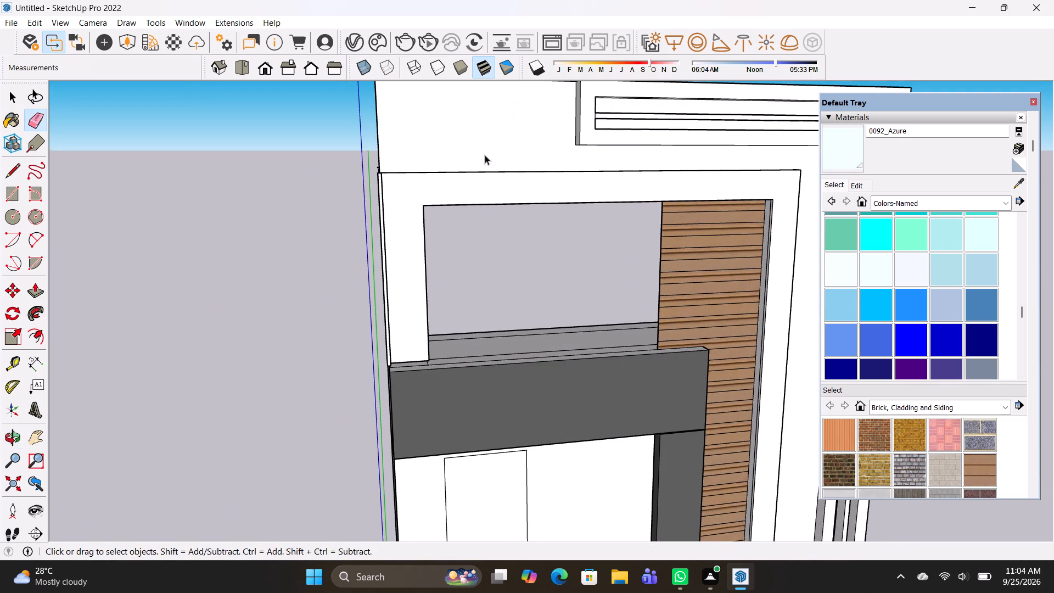
middle_drag(489, 157, 733, 210)
middle_drag(626, 230, 304, 41)
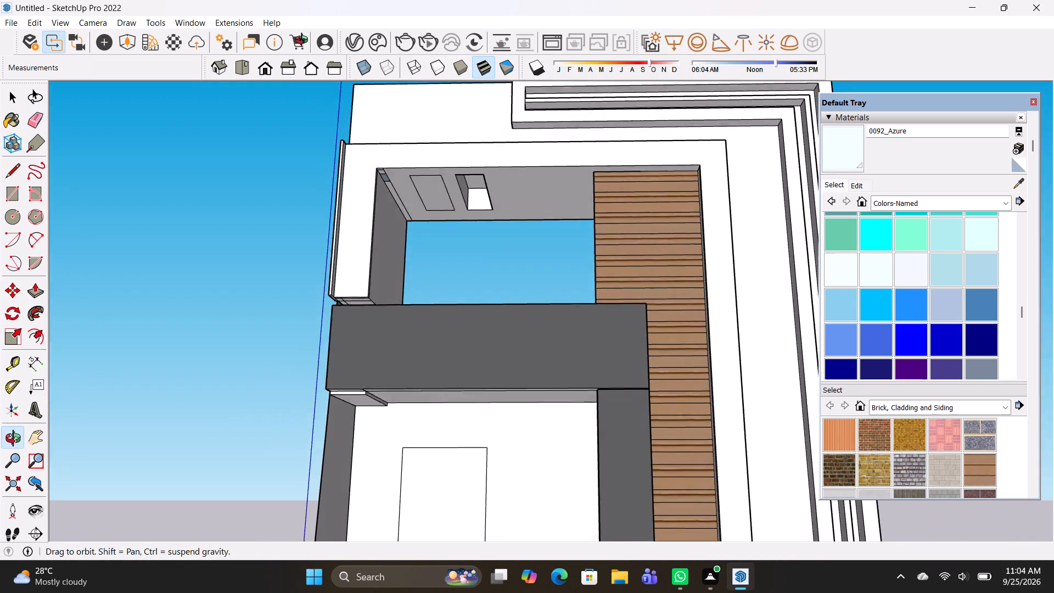
middle_drag(304, 41, 309, 20)
scroll(510, 229, up, 2)
click(472, 181)
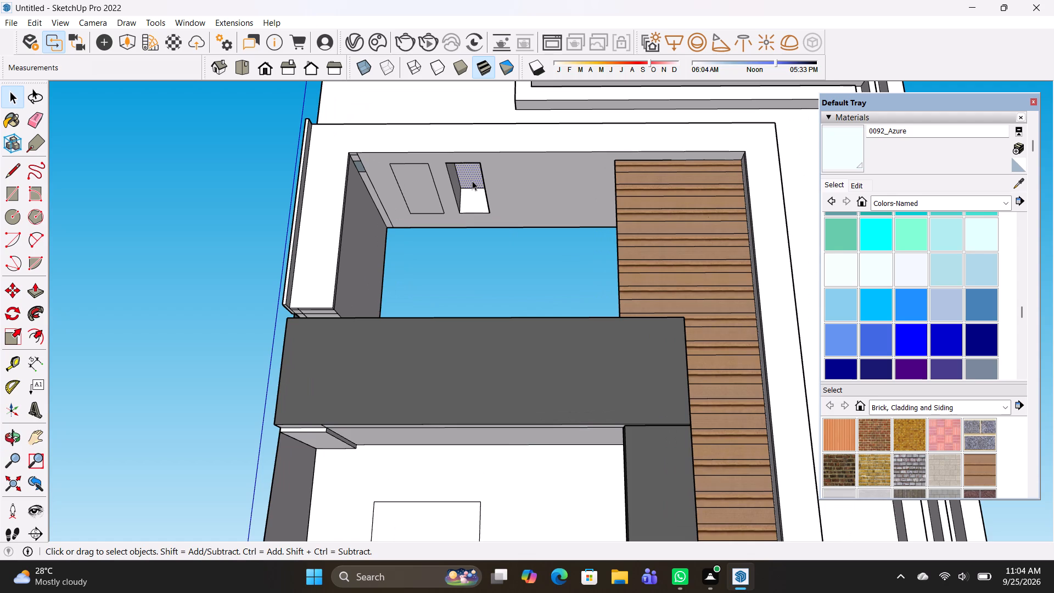
key(Delete)
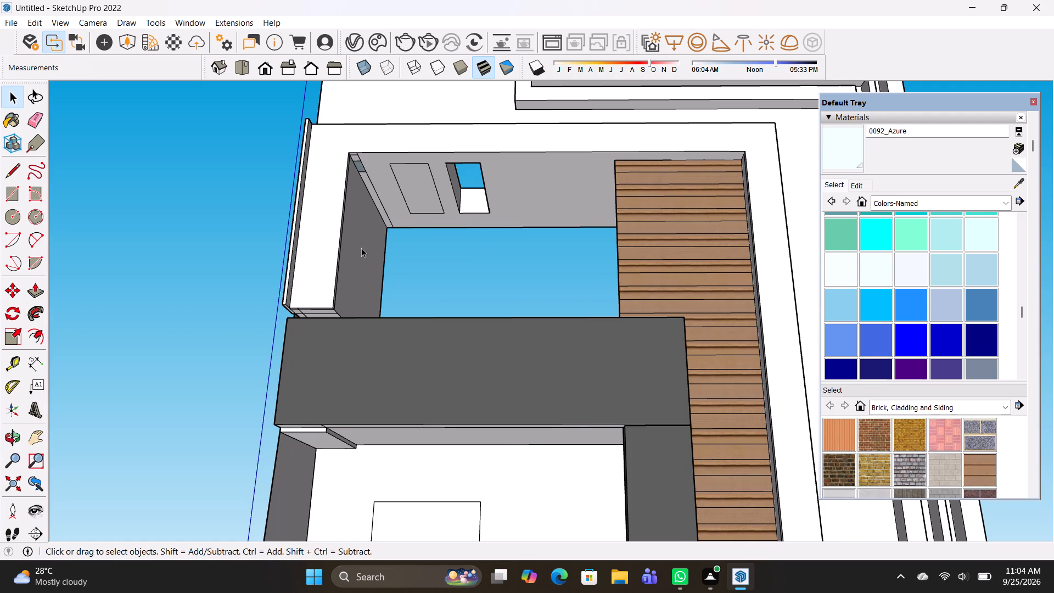
Push/Pull the other ceiling rectangle upward to the depth of the neighbouring opening.
click(432, 195)
key(p)
click(429, 195)
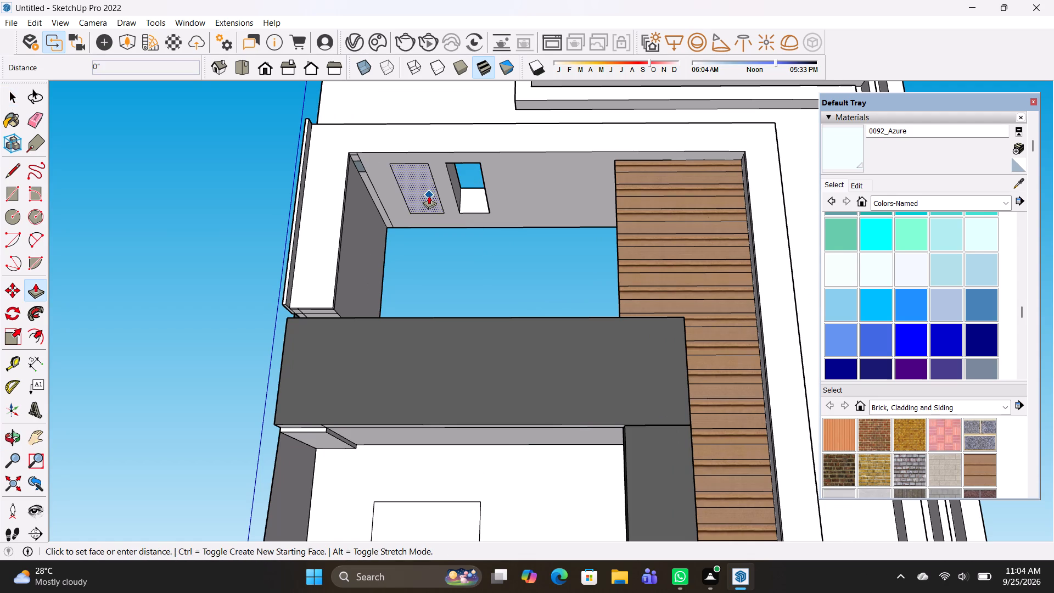
click(458, 169)
middle_drag(439, 210, 487, 194)
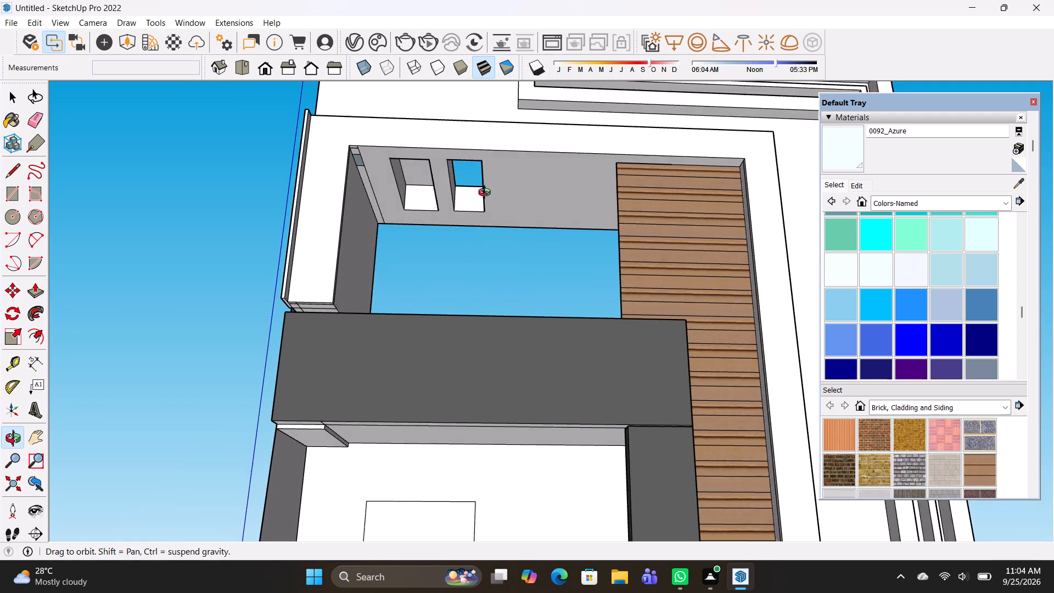
Delete the top face inside the second pushed-in ceiling rectangle to open it through the slab.
middle_drag(487, 194, 490, 189)
key(space)
click(424, 178)
key(Delete)
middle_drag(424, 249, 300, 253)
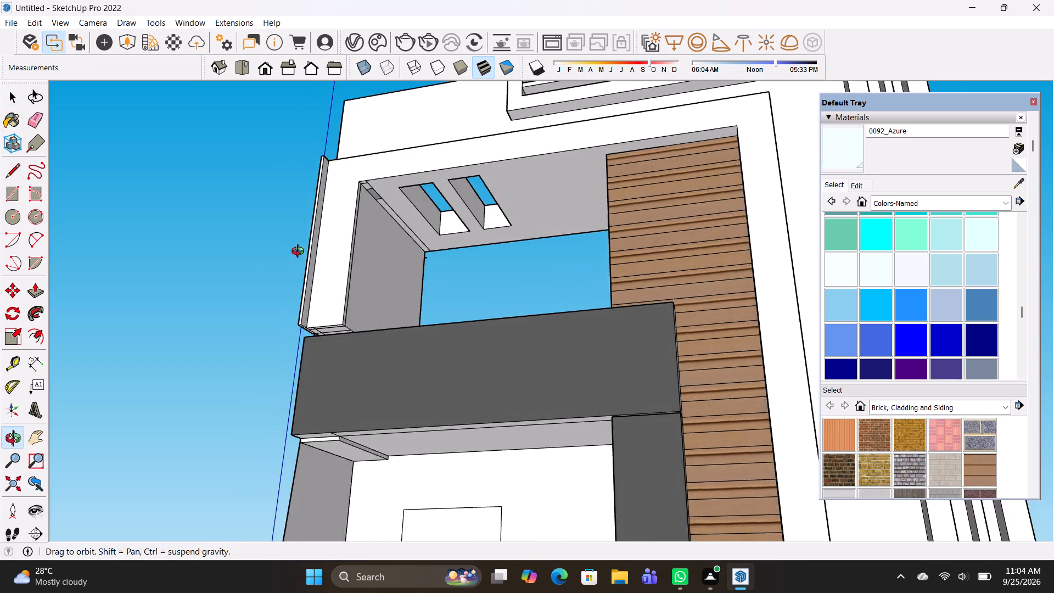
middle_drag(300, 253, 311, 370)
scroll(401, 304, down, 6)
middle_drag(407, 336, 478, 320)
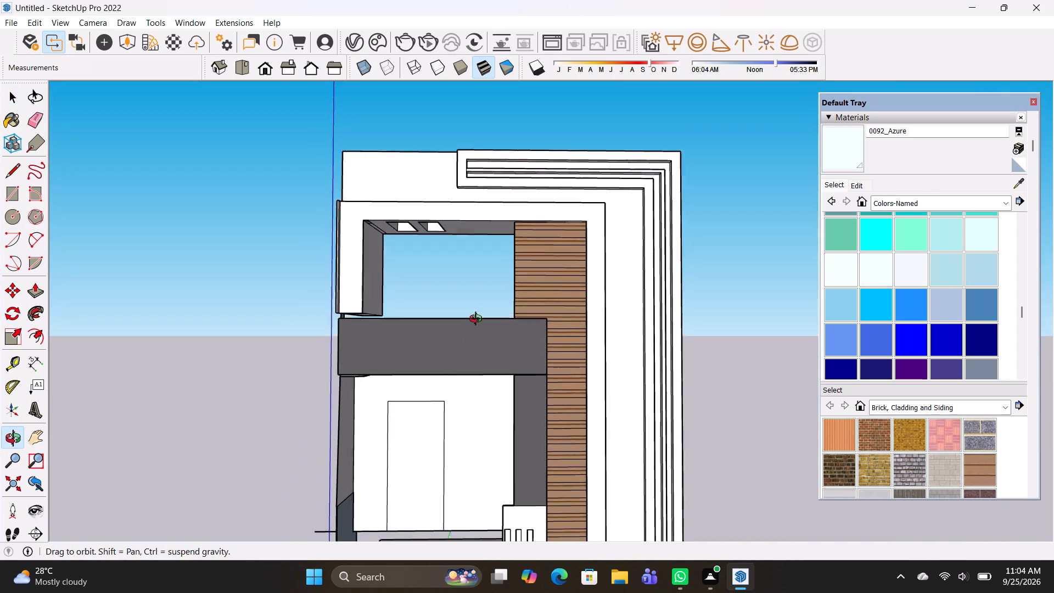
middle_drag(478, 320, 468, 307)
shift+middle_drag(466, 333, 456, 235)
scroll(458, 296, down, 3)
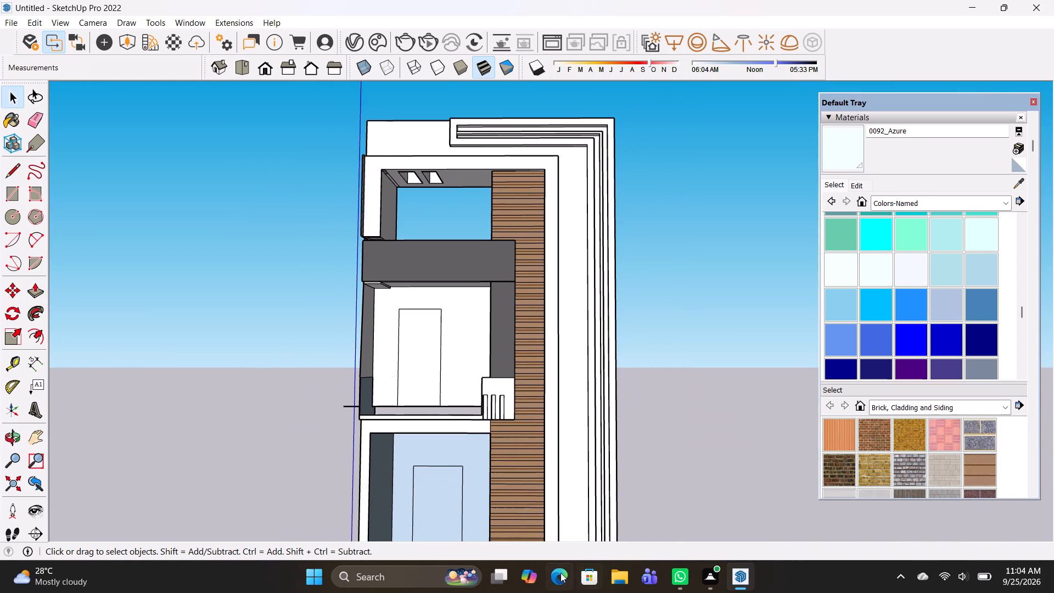
Switch to Microsoft Edge, search the web for 3d warehouse and open the 3D Warehouse site.
click(560, 573)
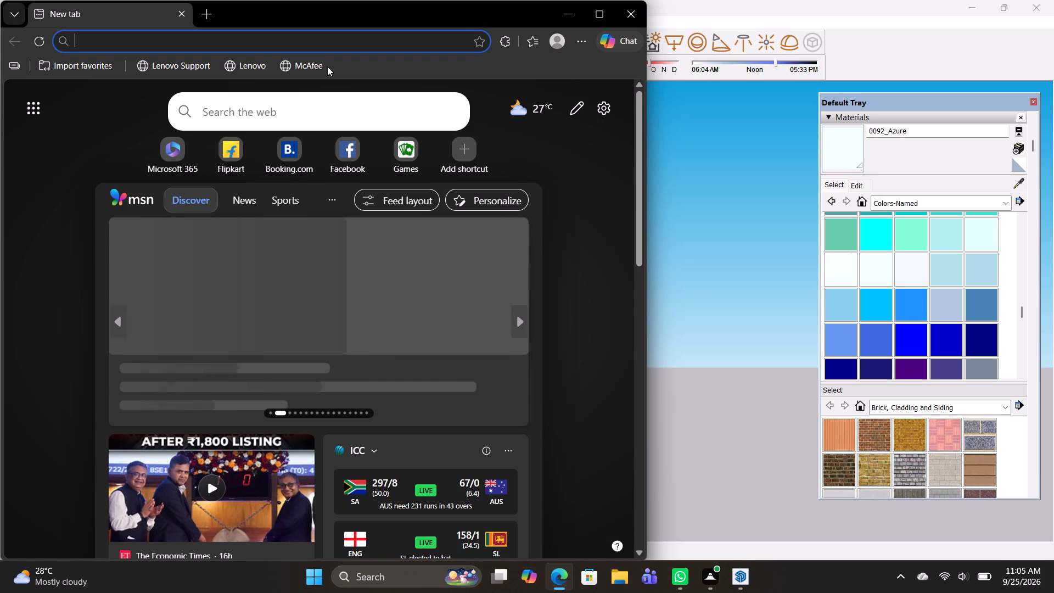
click(204, 104)
text(3d)
key(space)
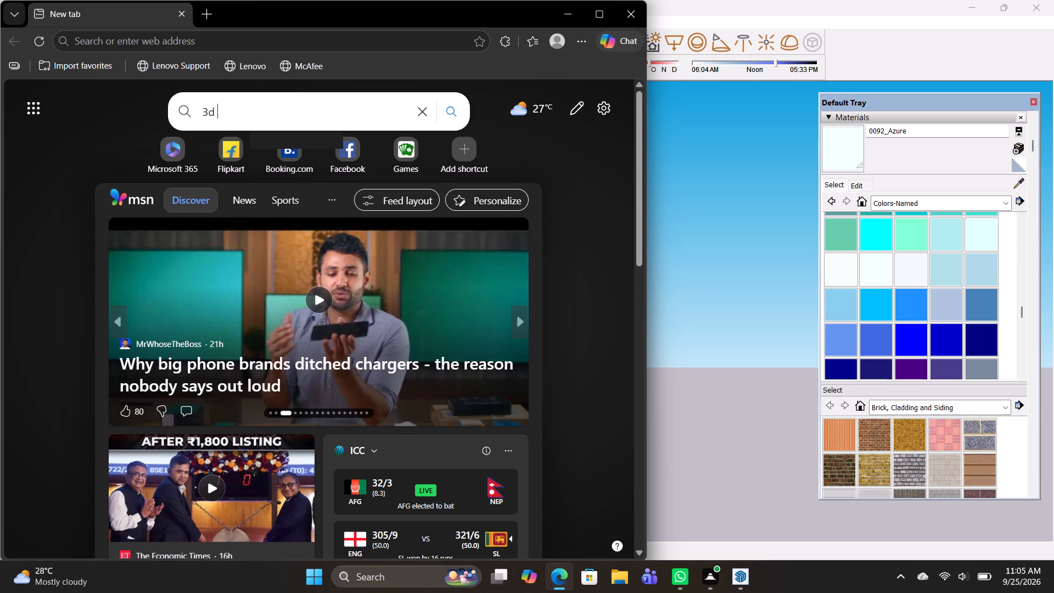
text(ware)
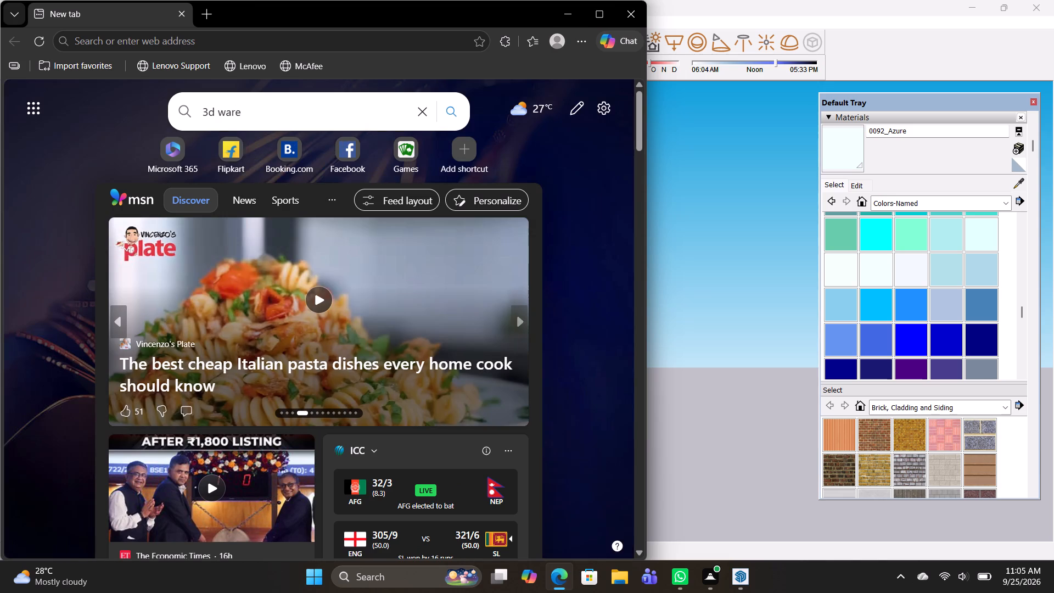
click(254, 147)
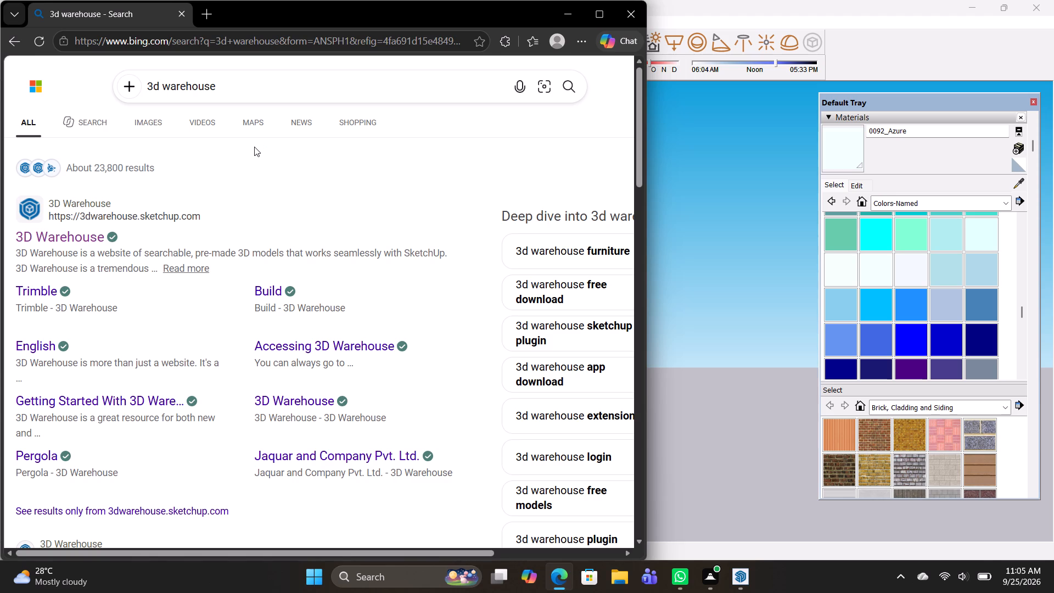
click(41, 240)
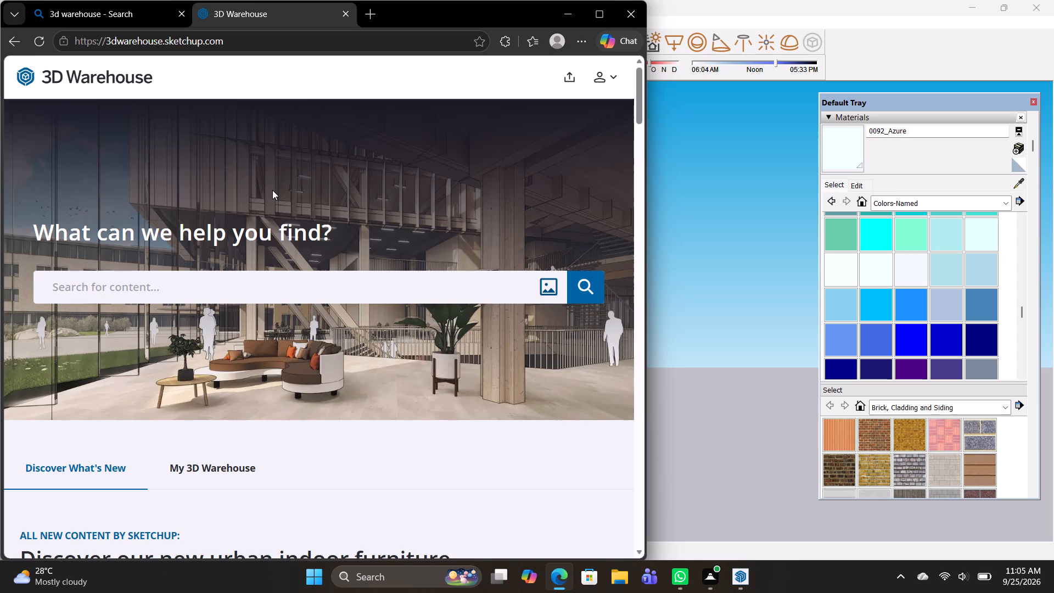
Search 3D Warehouse for doors.
scroll(171, 502, down, 3)
scroll(233, 313, up, 4)
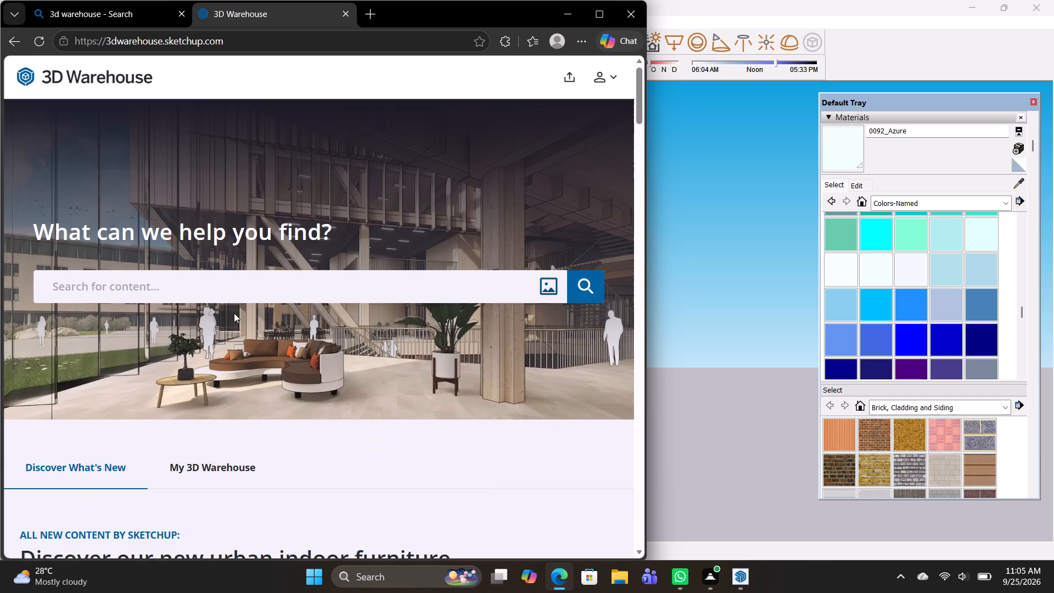
click(237, 297)
key(d)
text(oors)
key(Return)
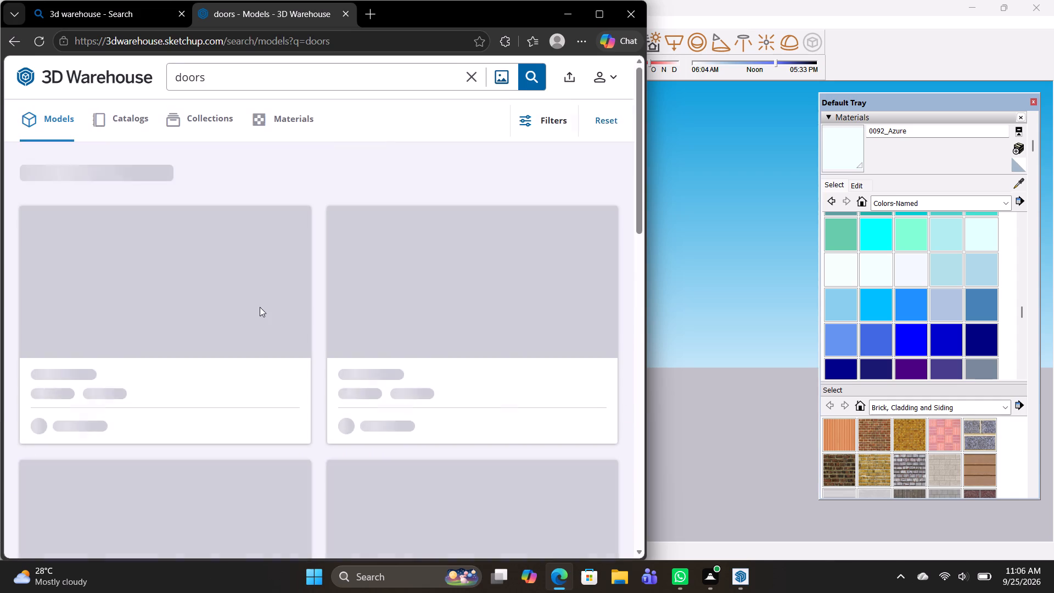
Browse the first door models in the search results for one suited to the facade.
scroll(253, 301, down, 3)
scroll(251, 301, up, 2)
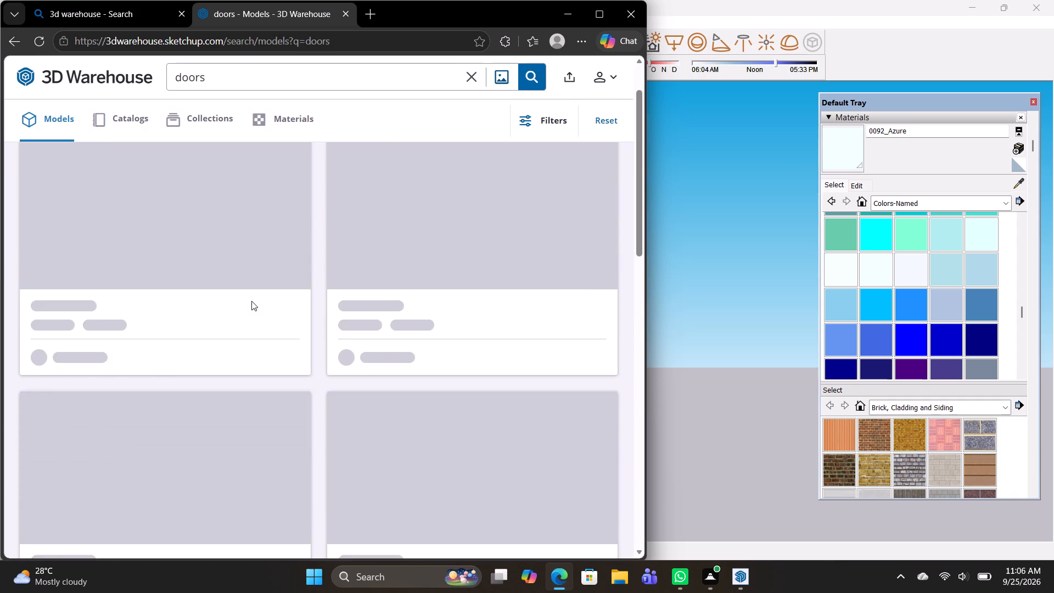
scroll(305, 335, down, 2)
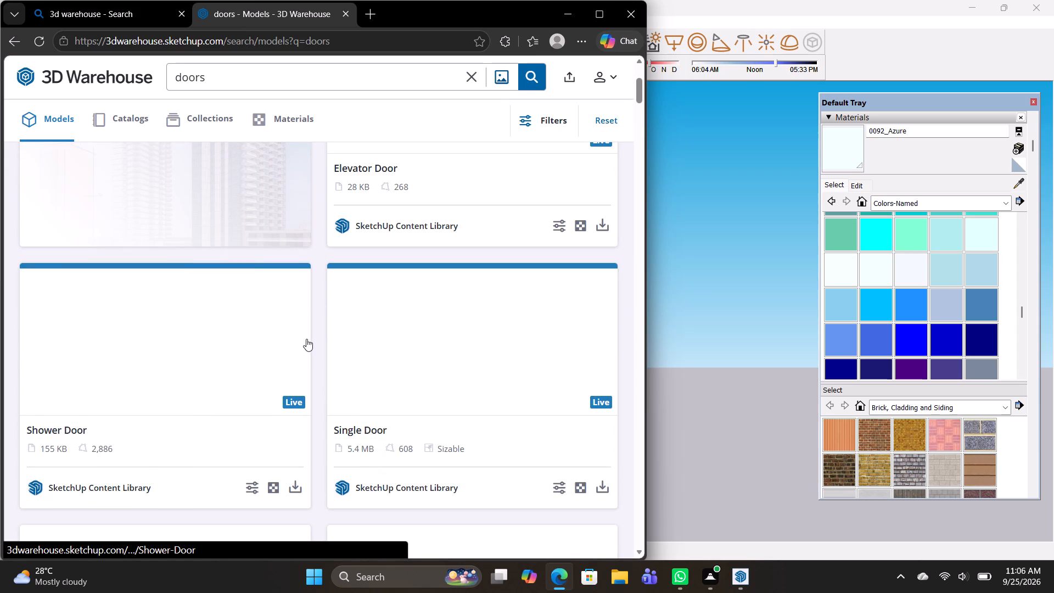
scroll(399, 361, up, 1)
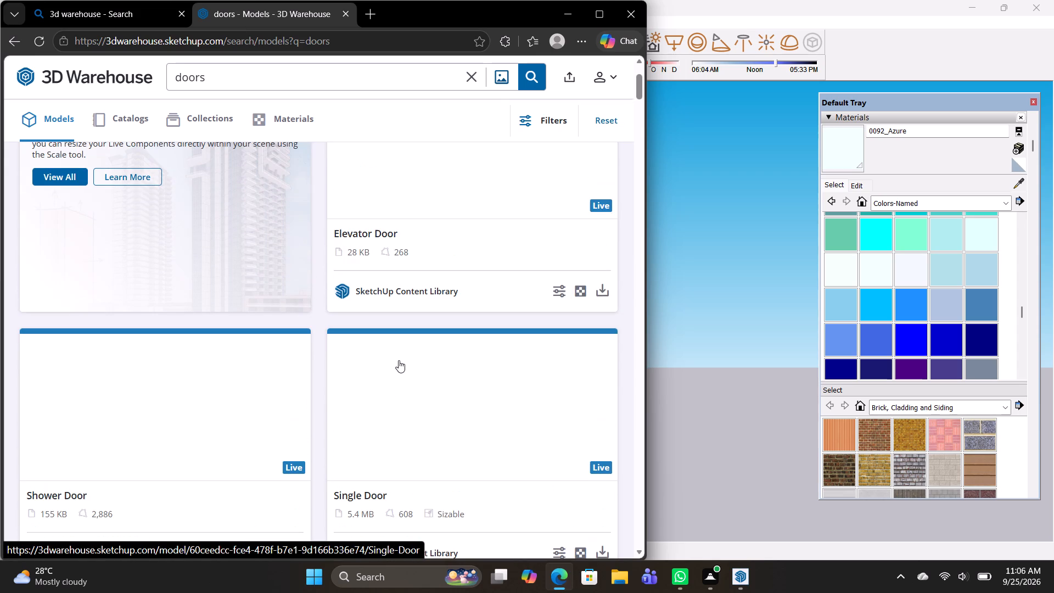
scroll(399, 360, down, 1)
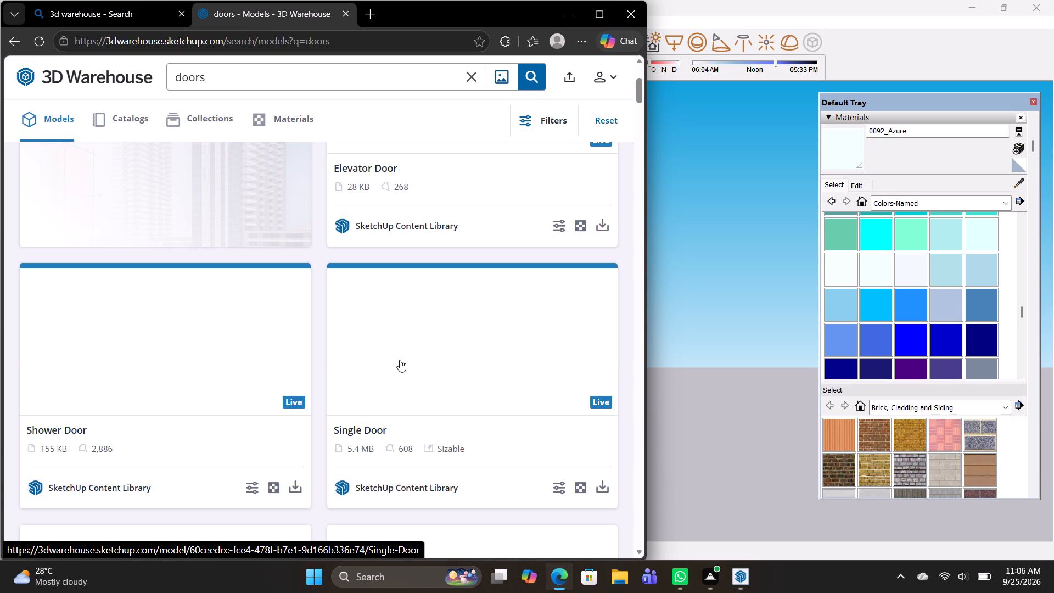
scroll(400, 360, down, 2)
scroll(400, 363, up, 6)
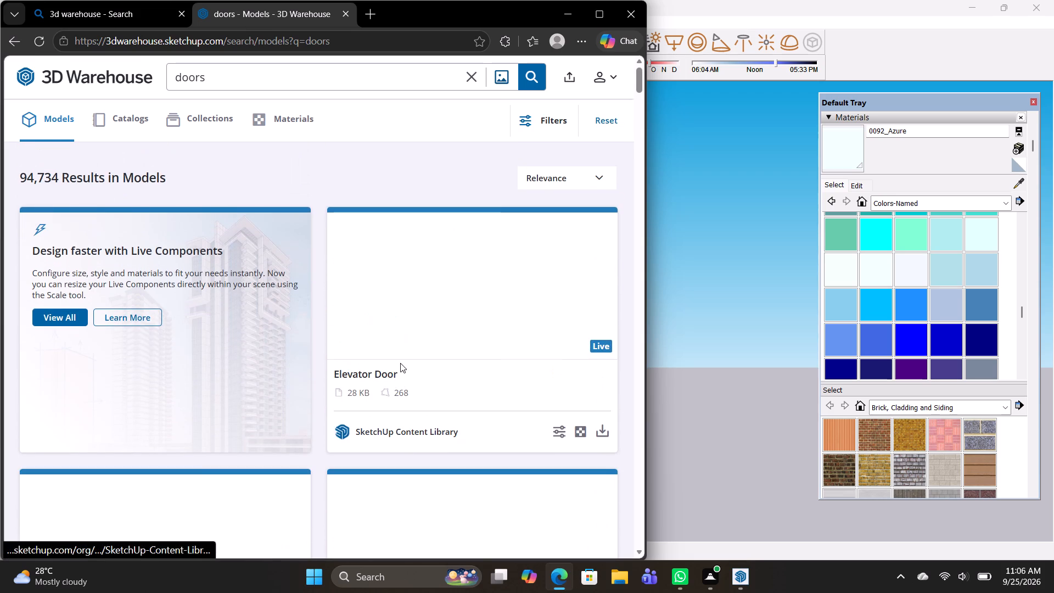
scroll(439, 346, down, 5)
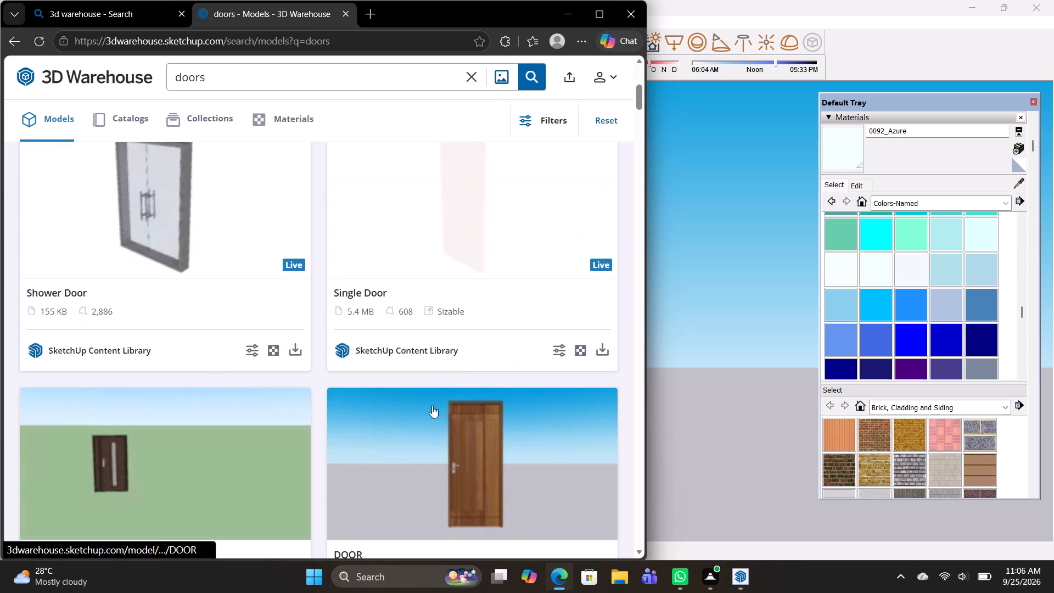
scroll(484, 454, down, 2)
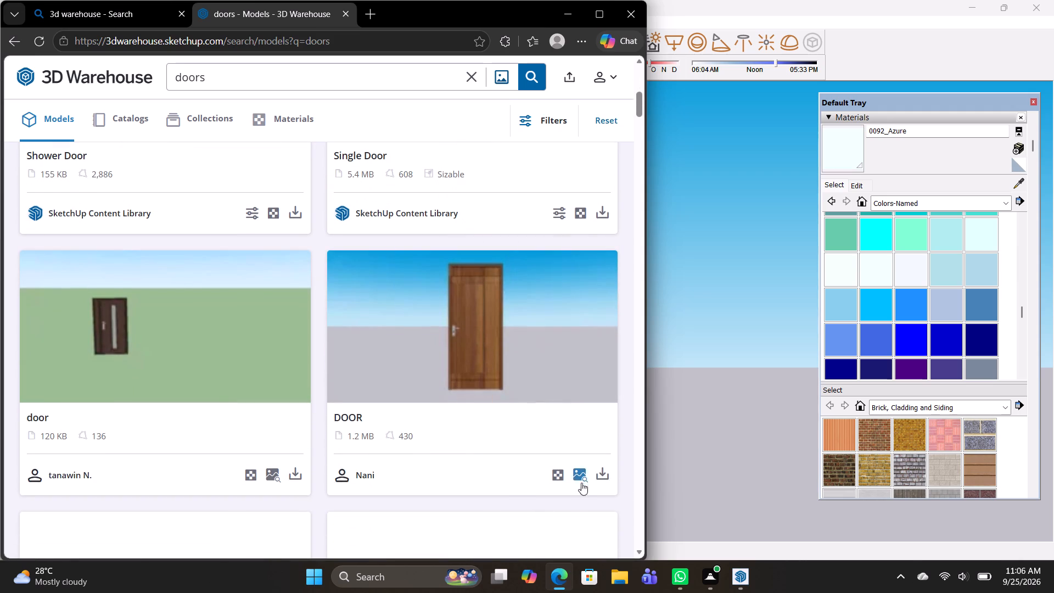
Download the brown wooden DOOR model (1.2 MB) as a SketchUp file, saving it to the Desktop.
click(601, 476)
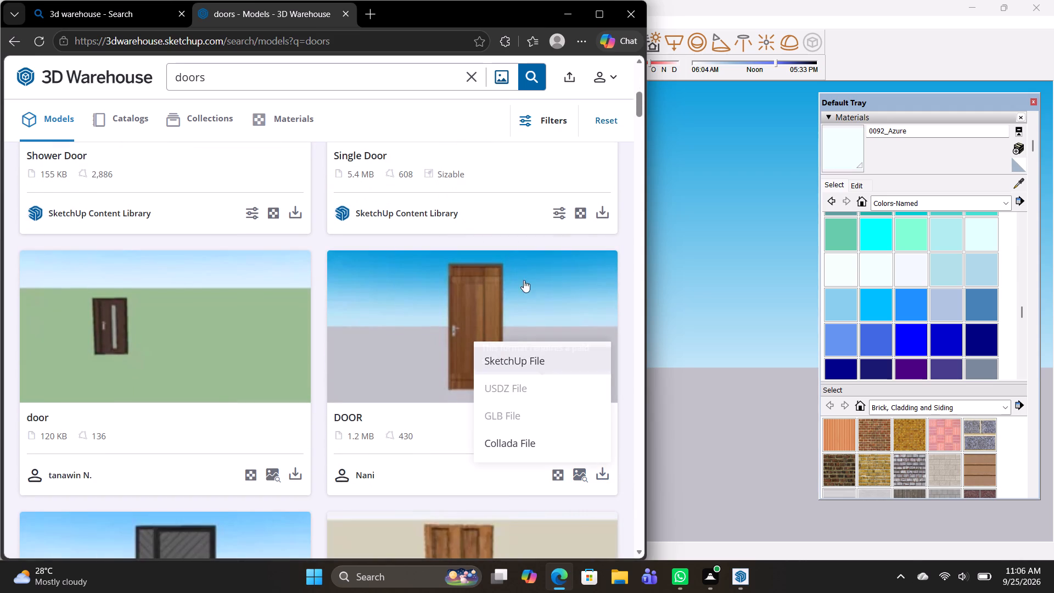
click(498, 359)
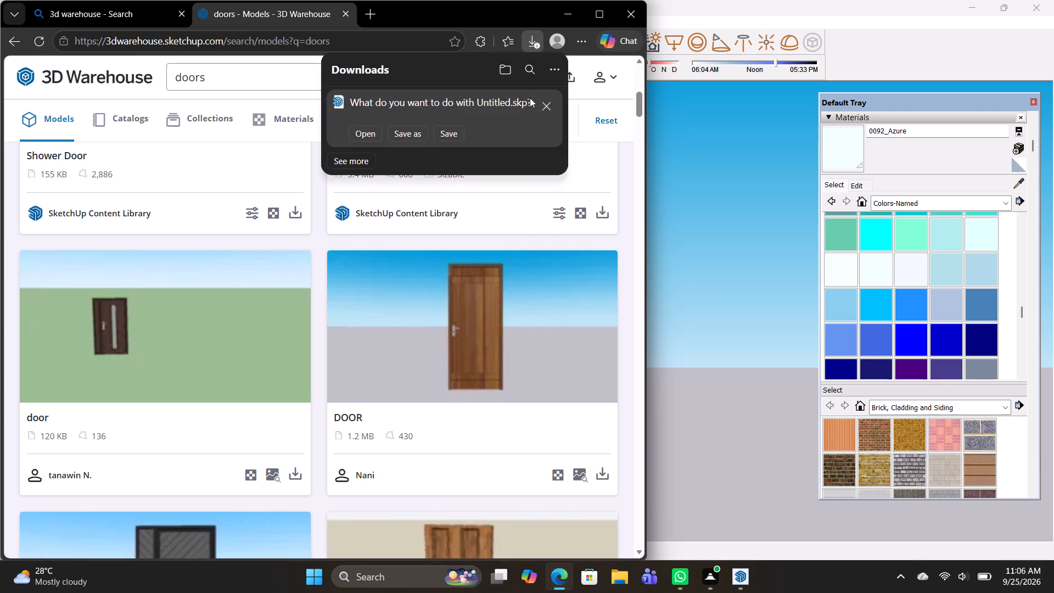
click(423, 133)
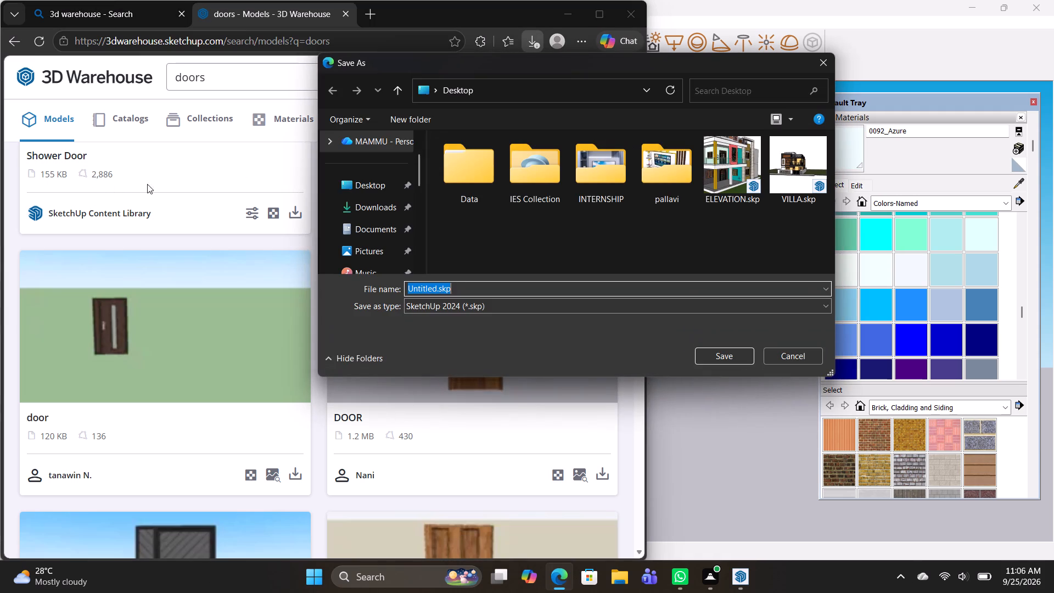
click(350, 177)
click(724, 354)
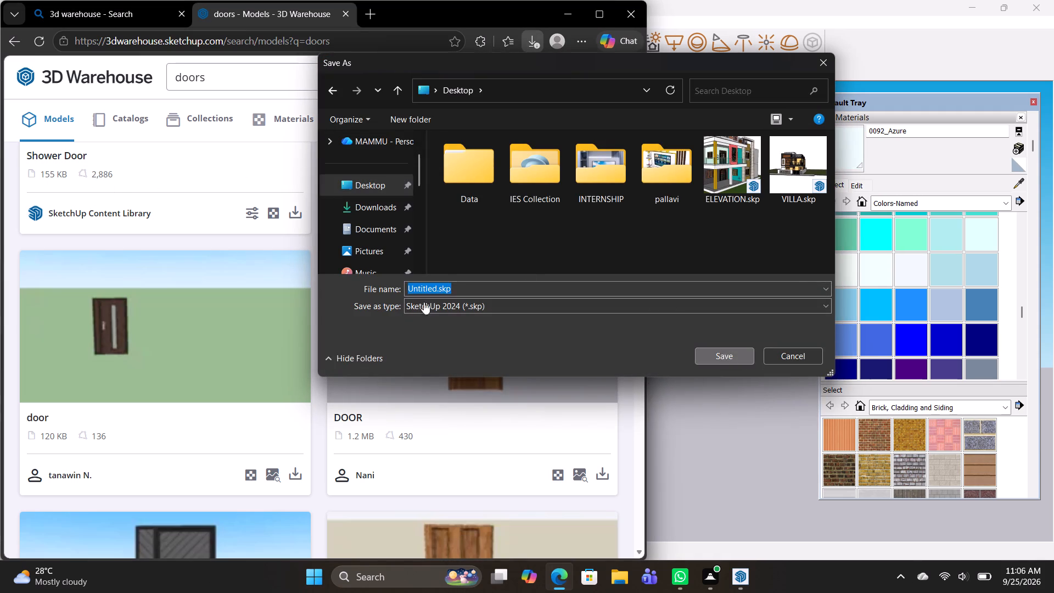
Look further through the door model results for another suitable door.
scroll(386, 312, down, 1)
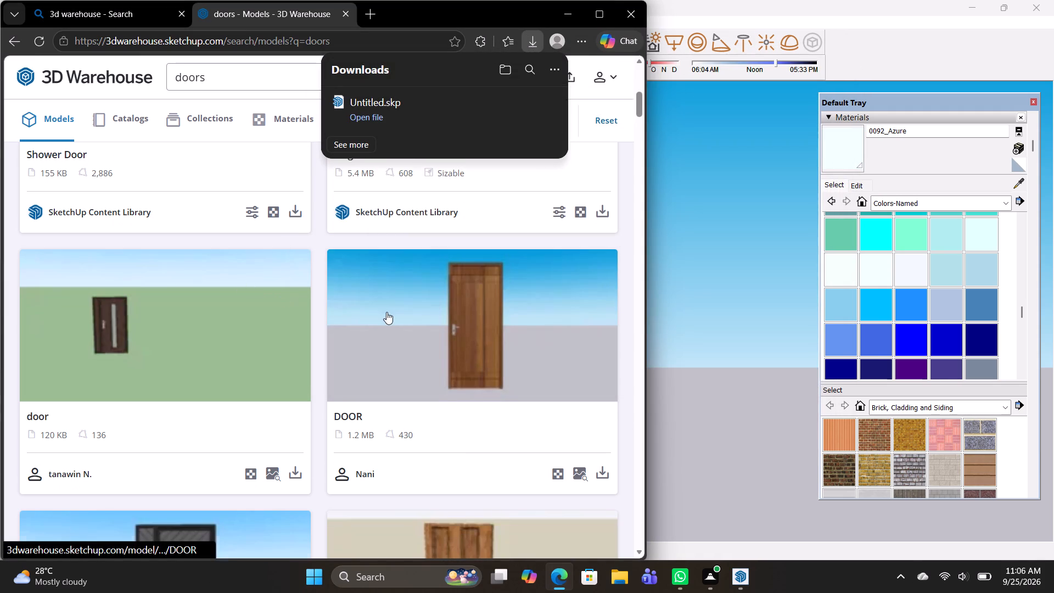
scroll(386, 312, down, 10)
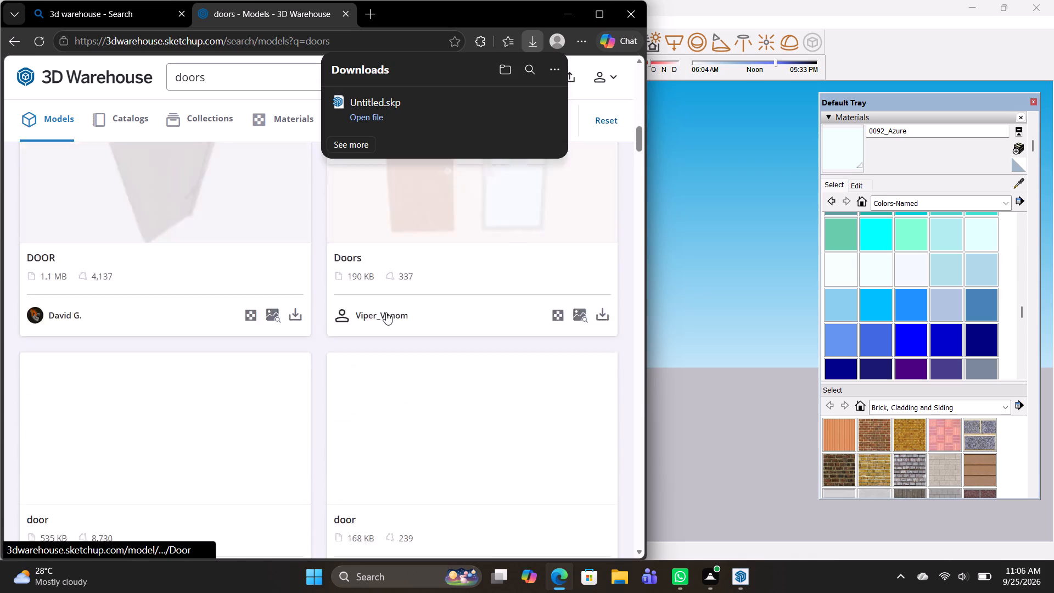
scroll(386, 312, up, 2)
scroll(386, 312, down, 4)
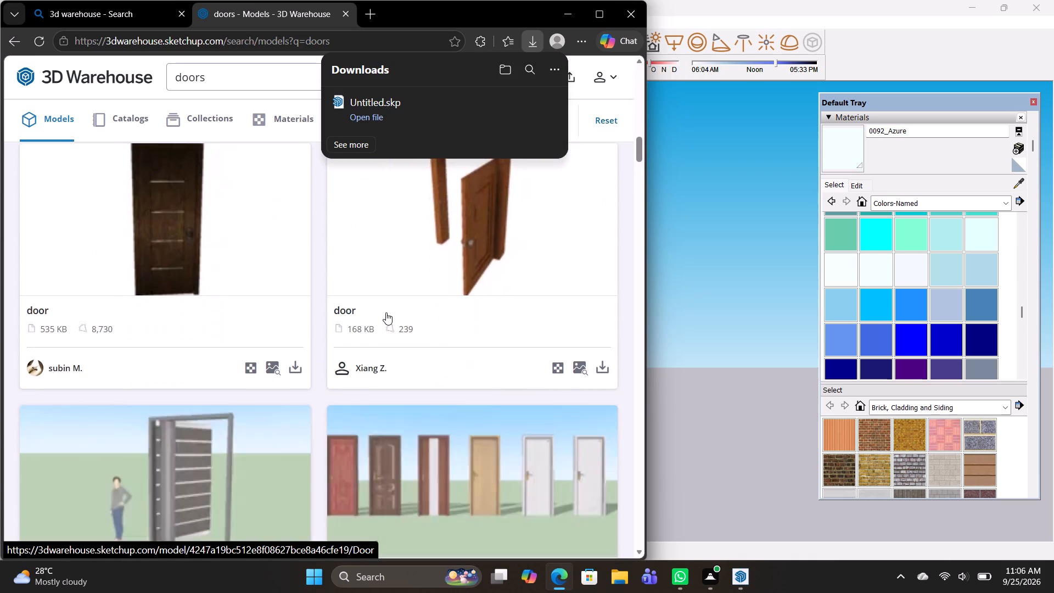
scroll(386, 312, down, 7)
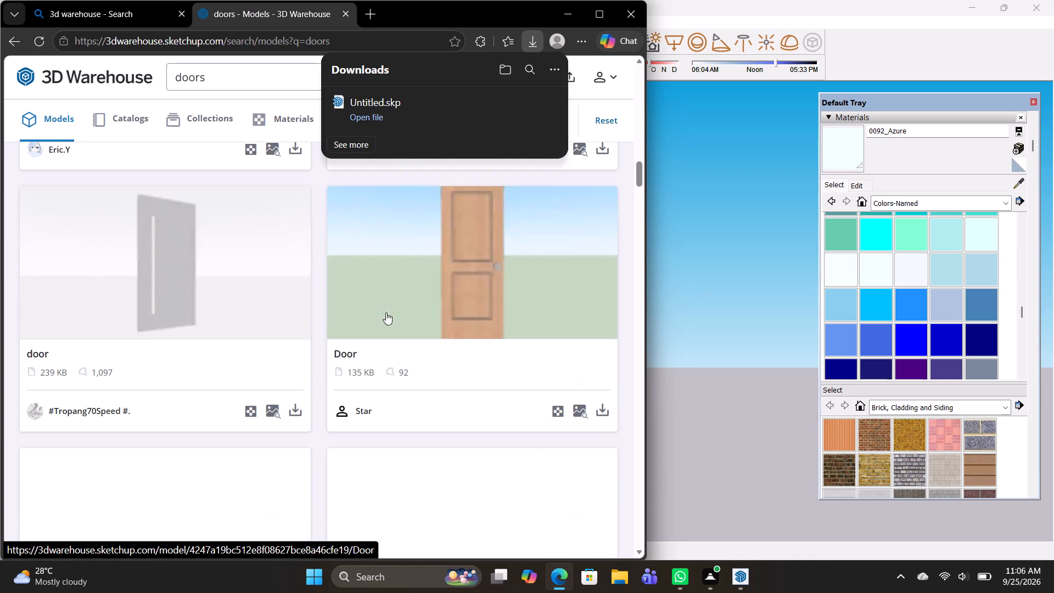
scroll(386, 312, down, 6)
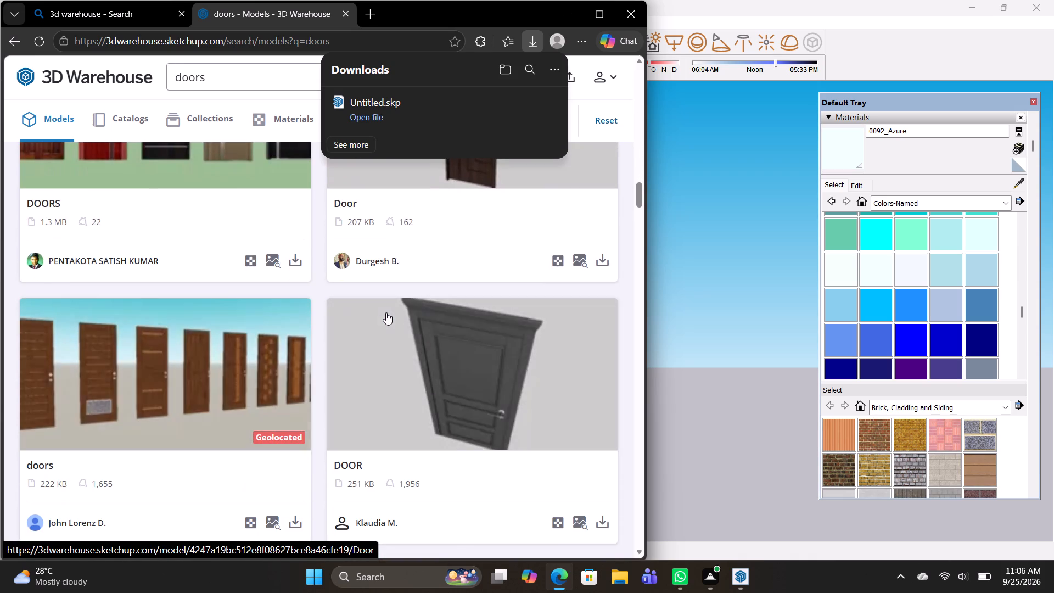
scroll(386, 312, down, 3)
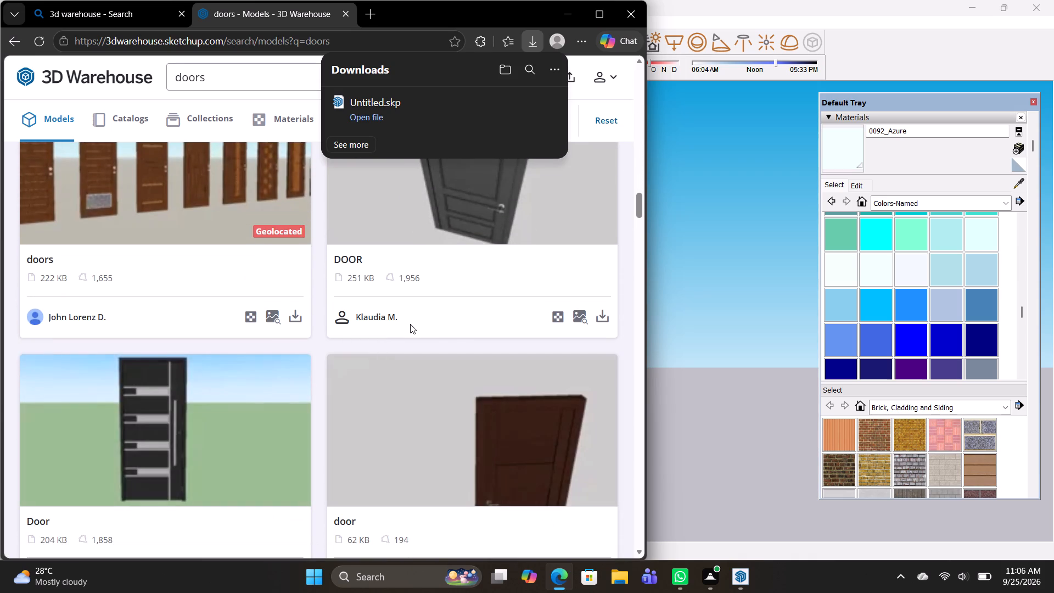
scroll(408, 328, down, 6)
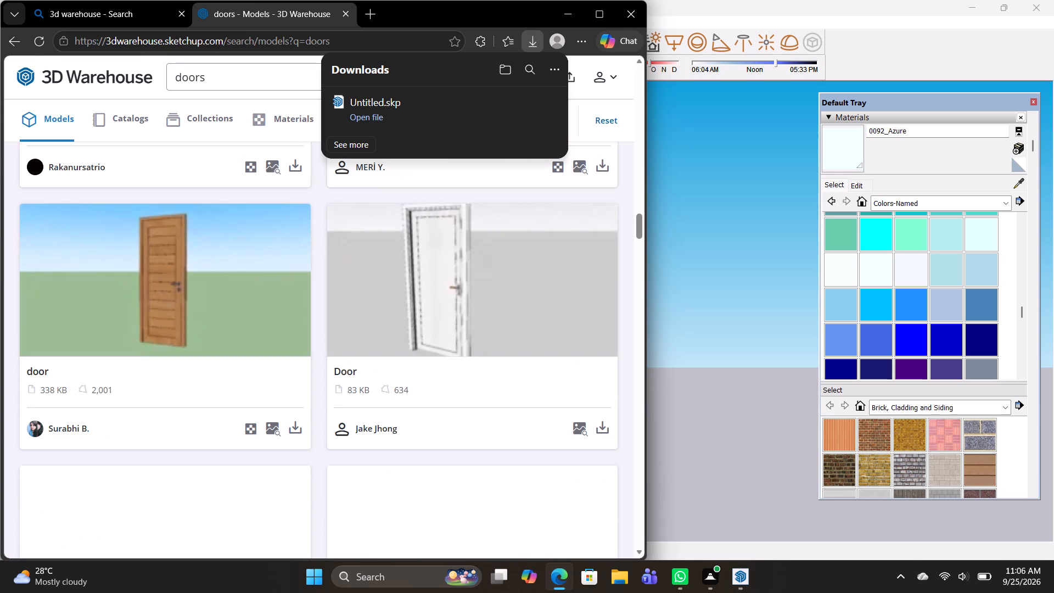
scroll(408, 327, down, 9)
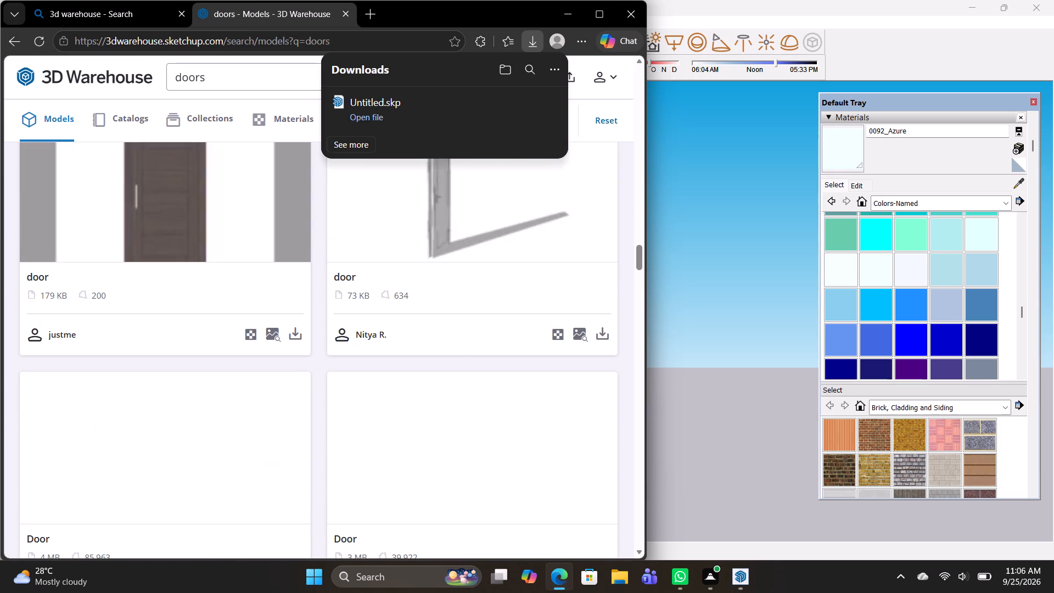
scroll(408, 327, down, 6)
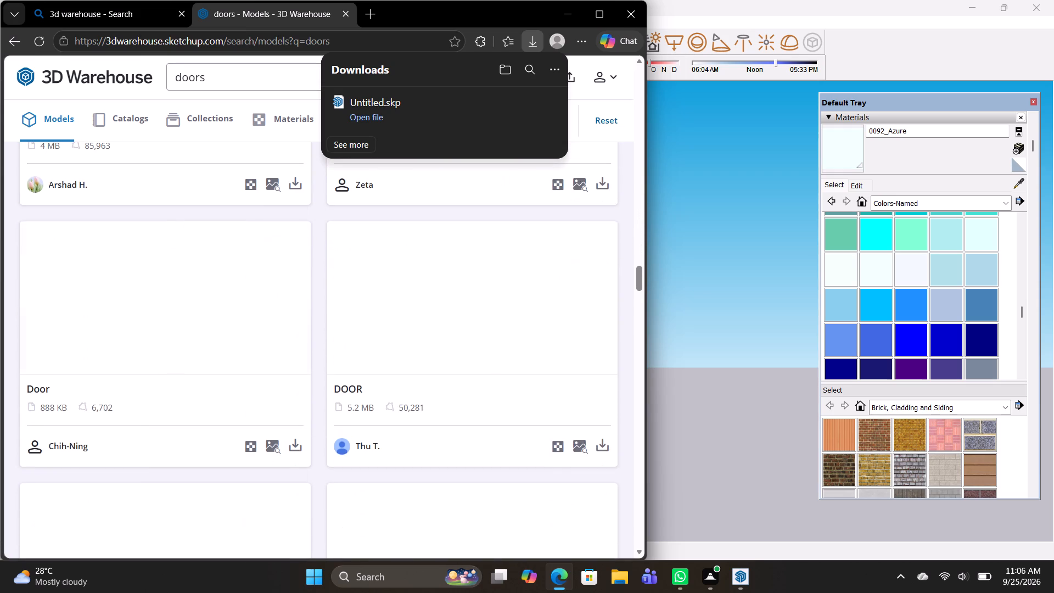
scroll(408, 327, down, 6)
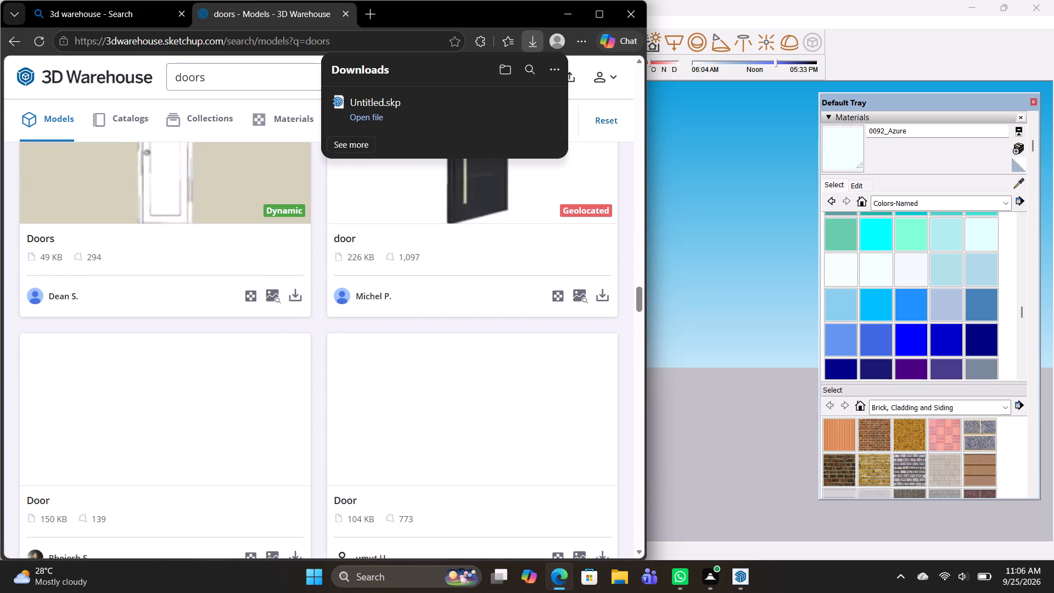
scroll(408, 327, down, 5)
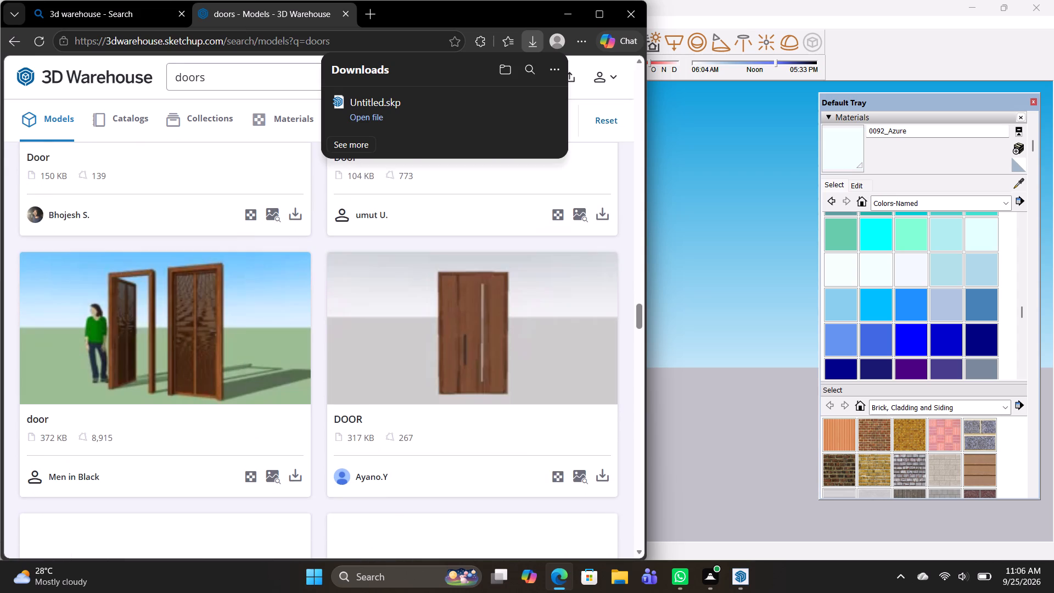
scroll(408, 327, down, 10)
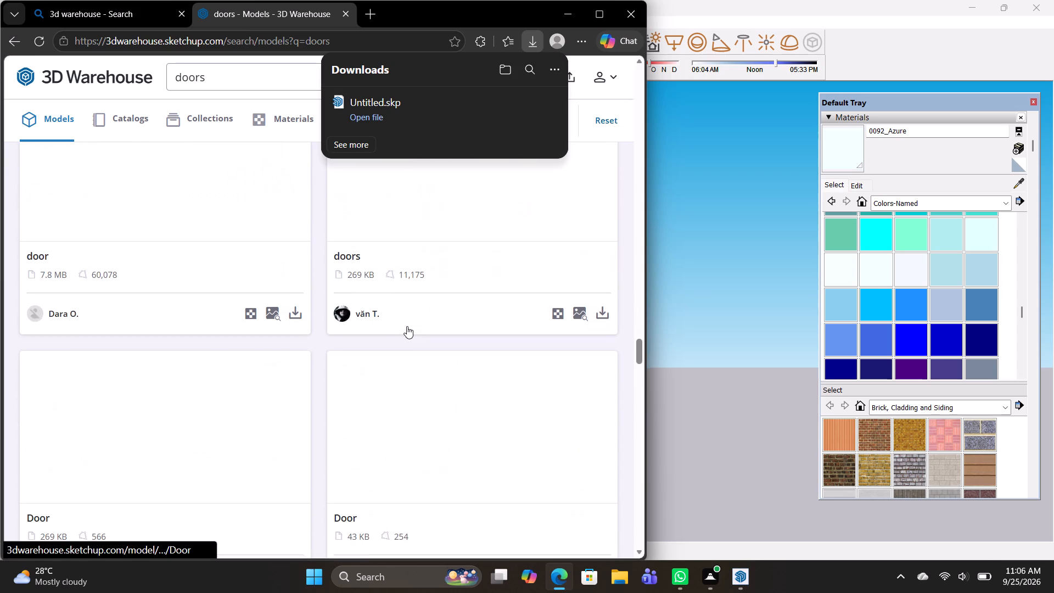
scroll(407, 326, down, 5)
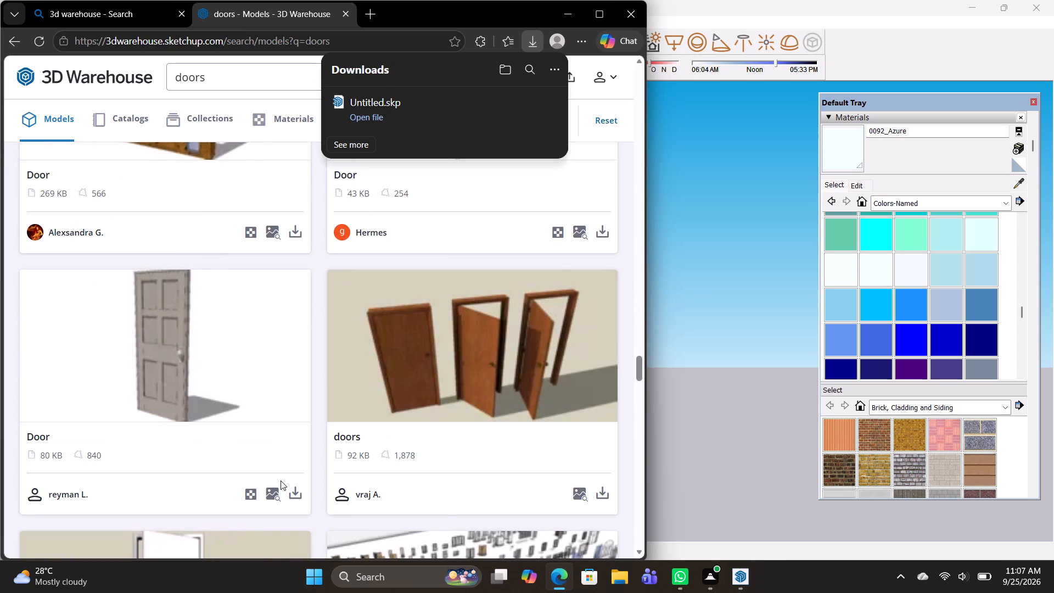
Download the grey panelled Door model (80 KB) as a SketchUp file, saving it to the Desktop.
click(295, 487)
click(317, 379)
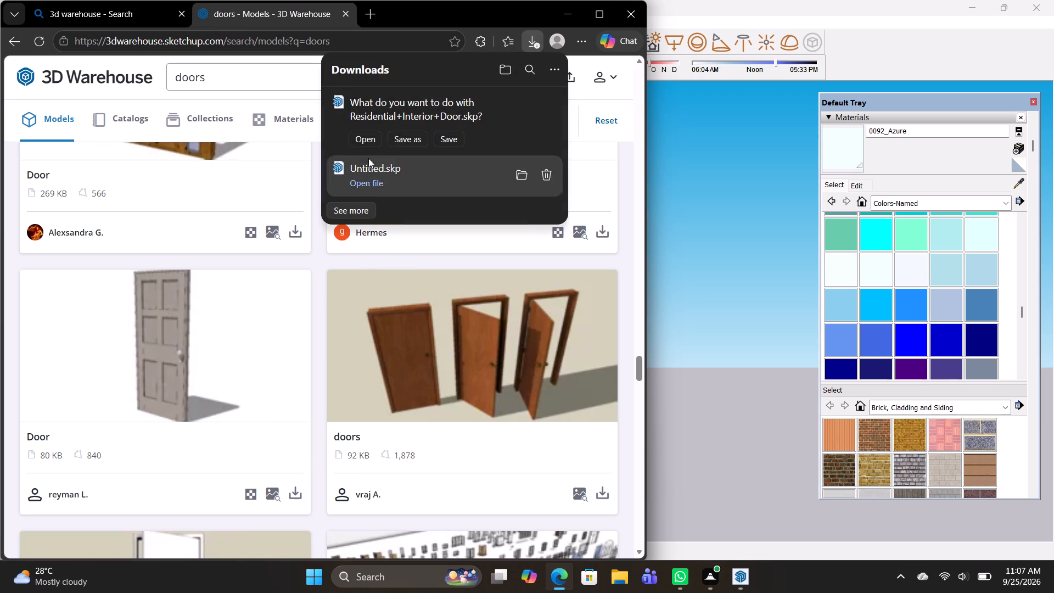
click(404, 139)
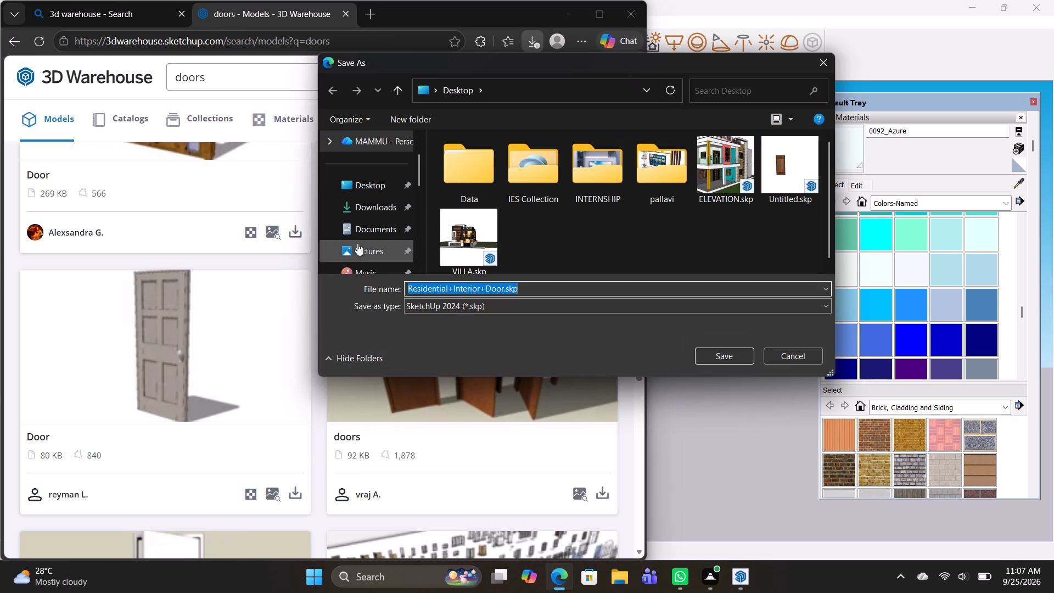
drag(382, 187, 383, 192)
click(722, 354)
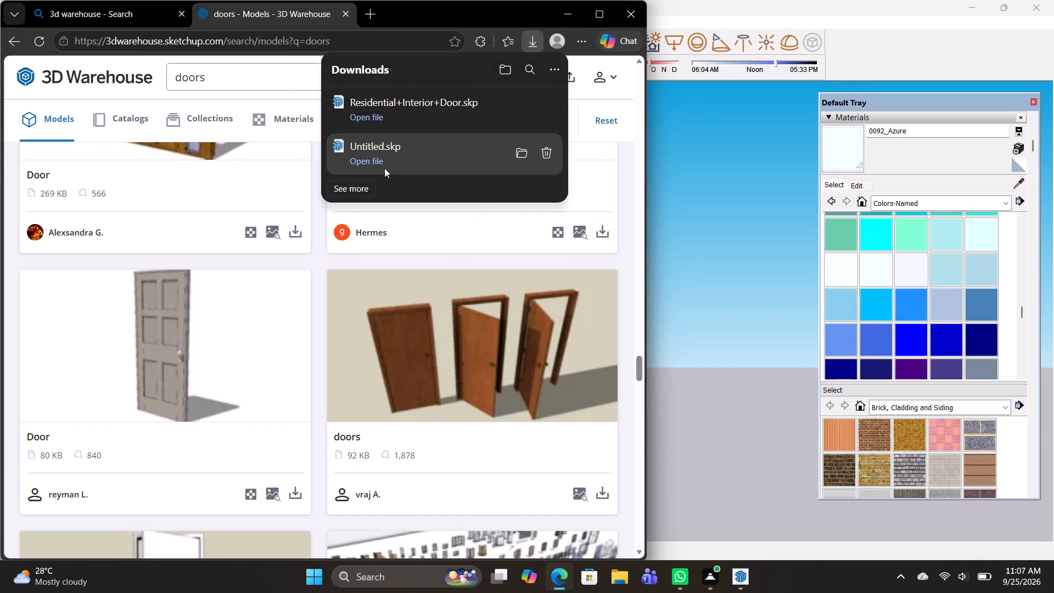
Search 3D Warehouse for plants.
scroll(368, 295, up, 14)
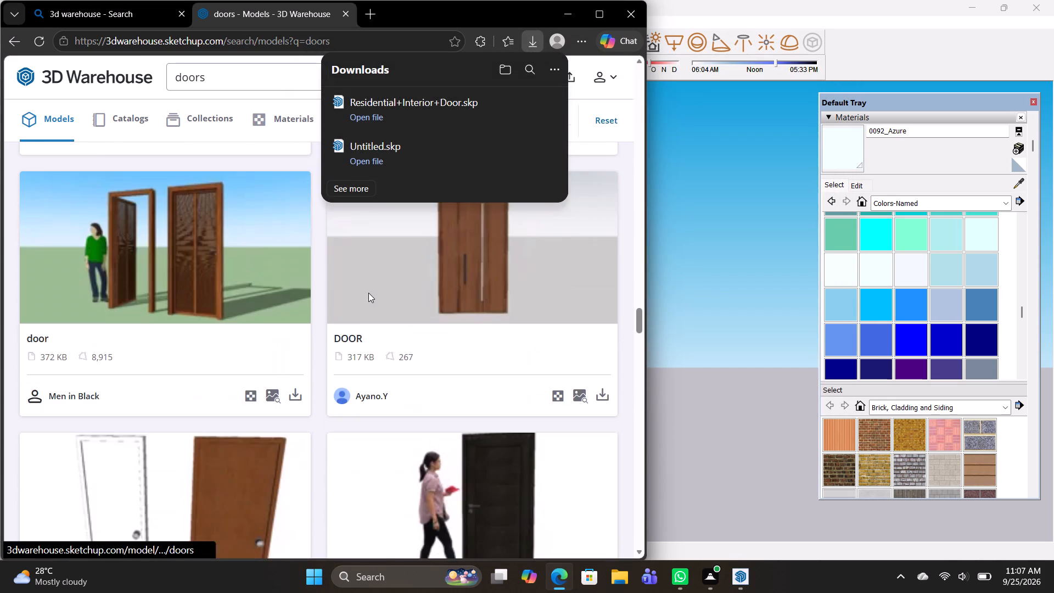
scroll(368, 293, up, 15)
scroll(368, 292, up, 8)
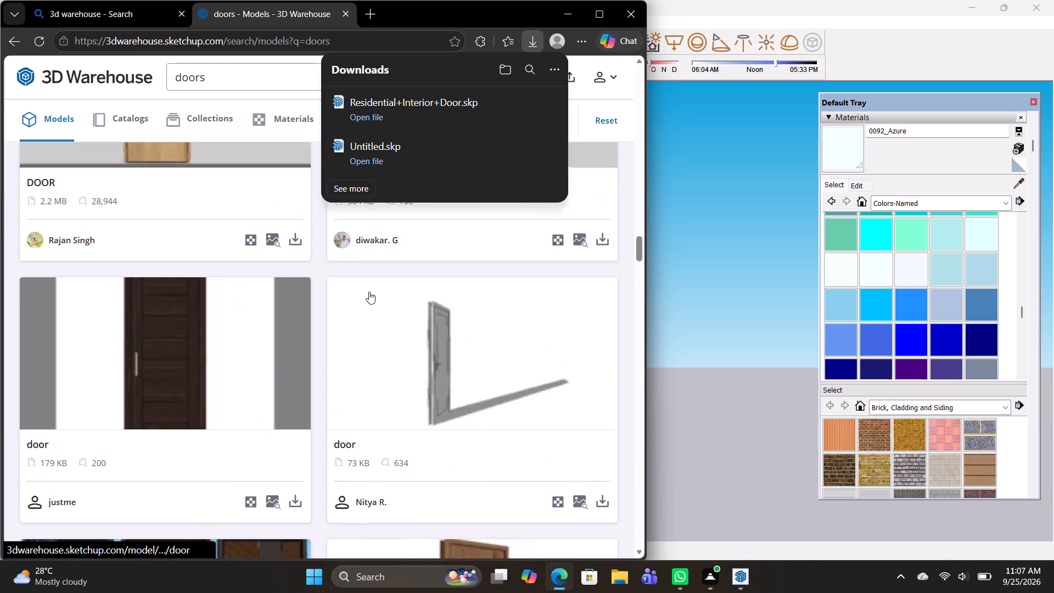
scroll(369, 292, up, 8)
scroll(261, 316, up, 7)
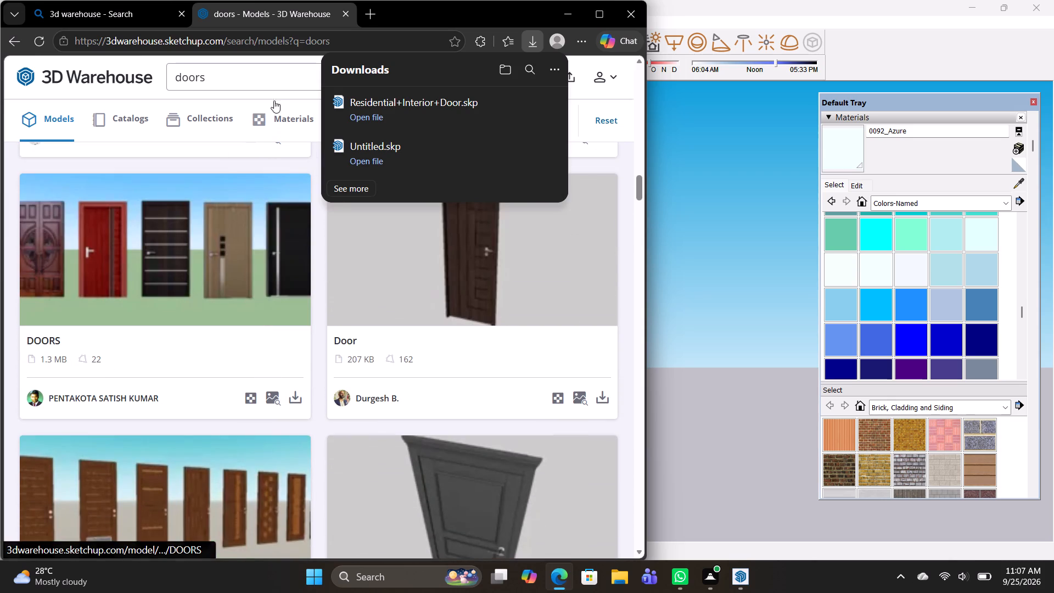
click(223, 66)
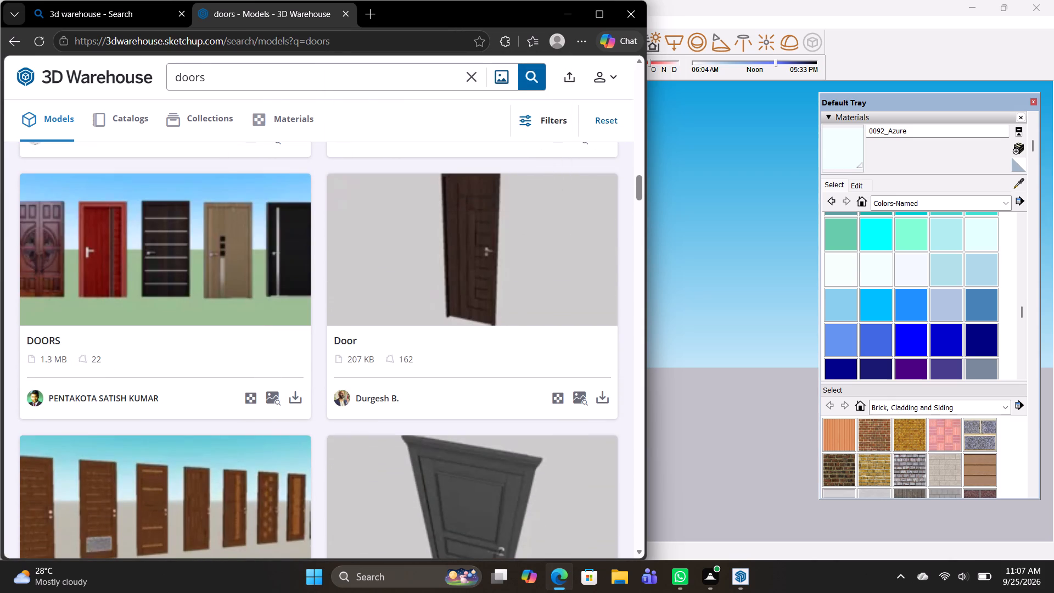
key(BackSpace)
key(BackSpace)
key(BackSpace)
key(BackSpace)
key(BackSpace)
key(BackSpace)
key(BackSpace)
key(BackSpace)
key(BackSpace)
key(BackSpace)
key(BackSpace)
key(BackSpace)
key(BackSpace)
key(BackSpace)
key(BackSpace)
text(plants)
key(Return)
Browse the first plant models in the search results for one suited to the facade.
scroll(300, 335, up, 3)
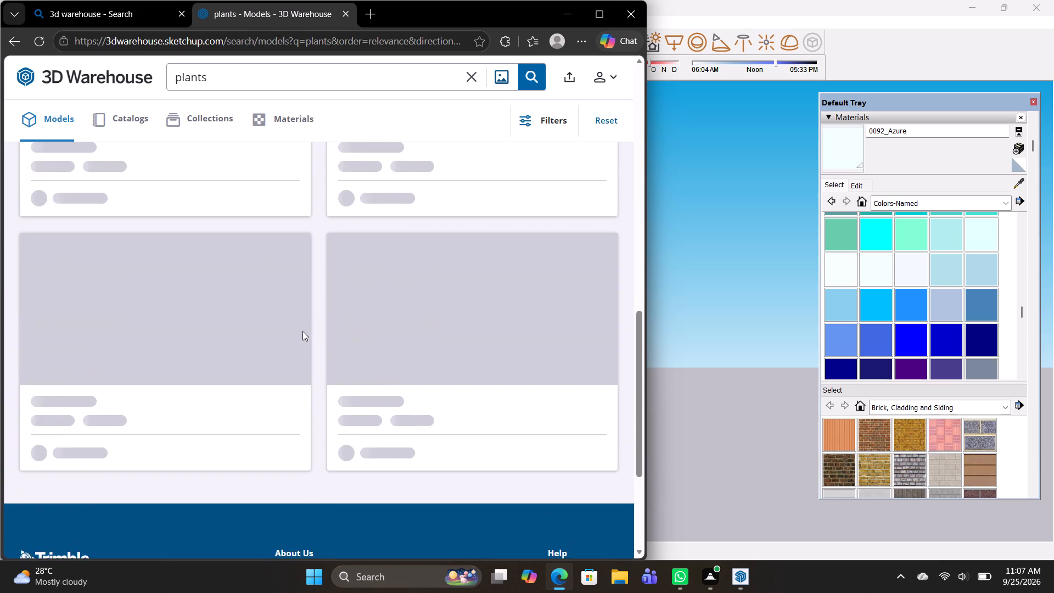
scroll(303, 331, up, 2)
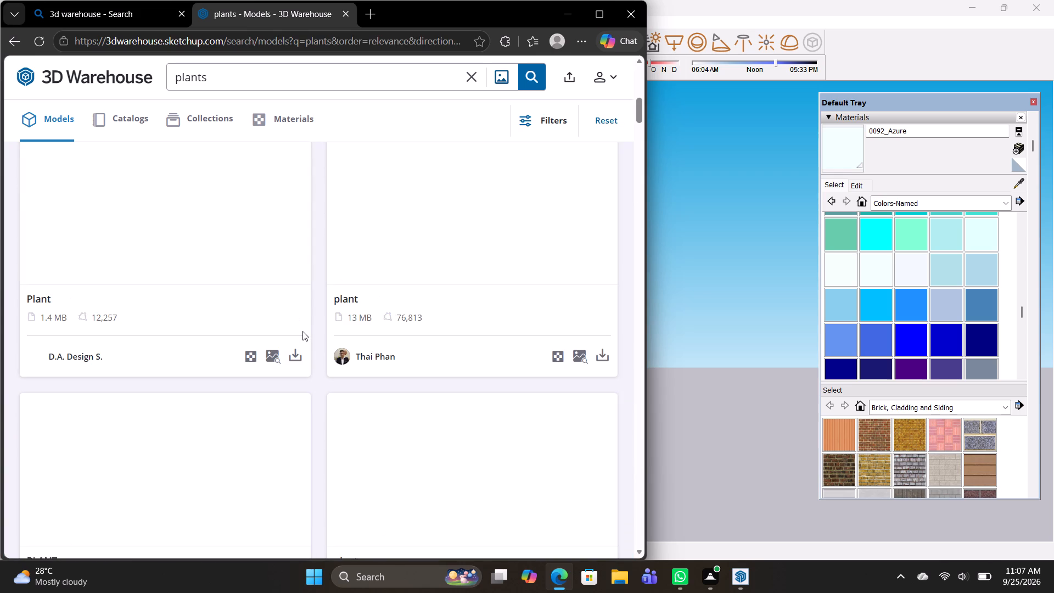
scroll(302, 331, up, 4)
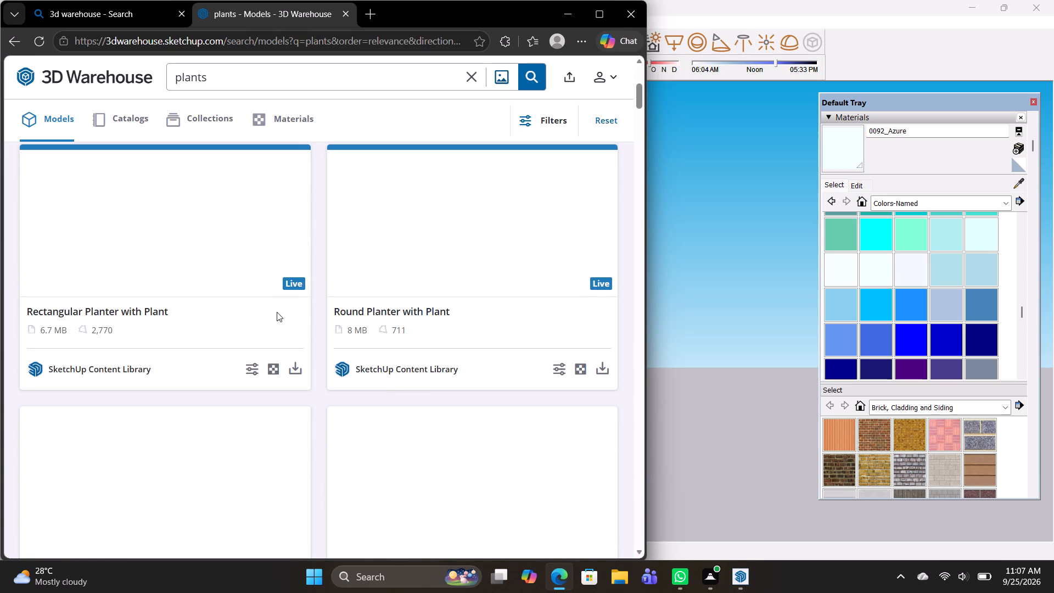
scroll(271, 309, up, 1)
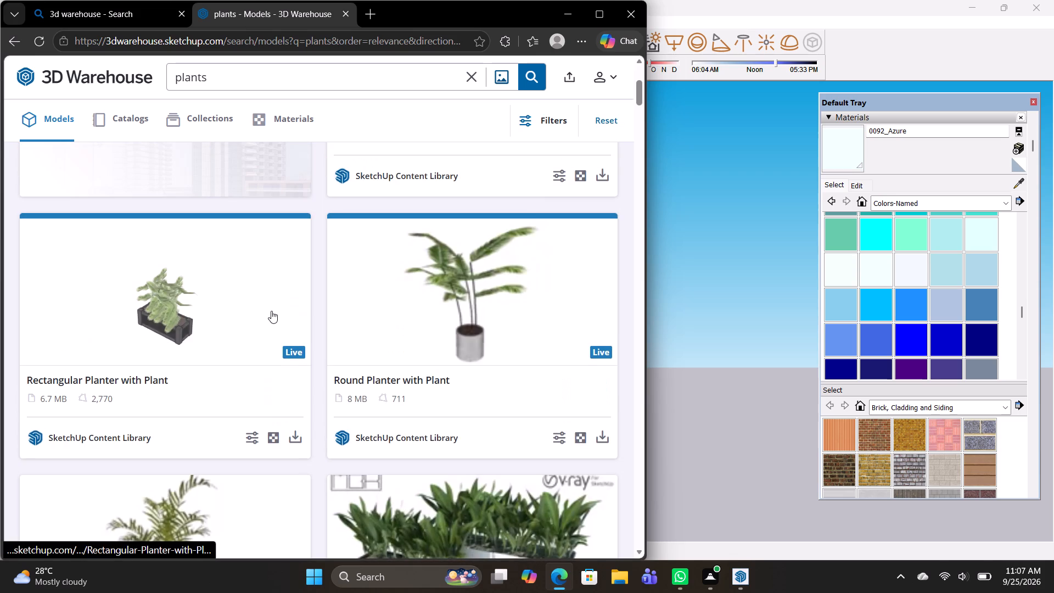
scroll(271, 338, up, 9)
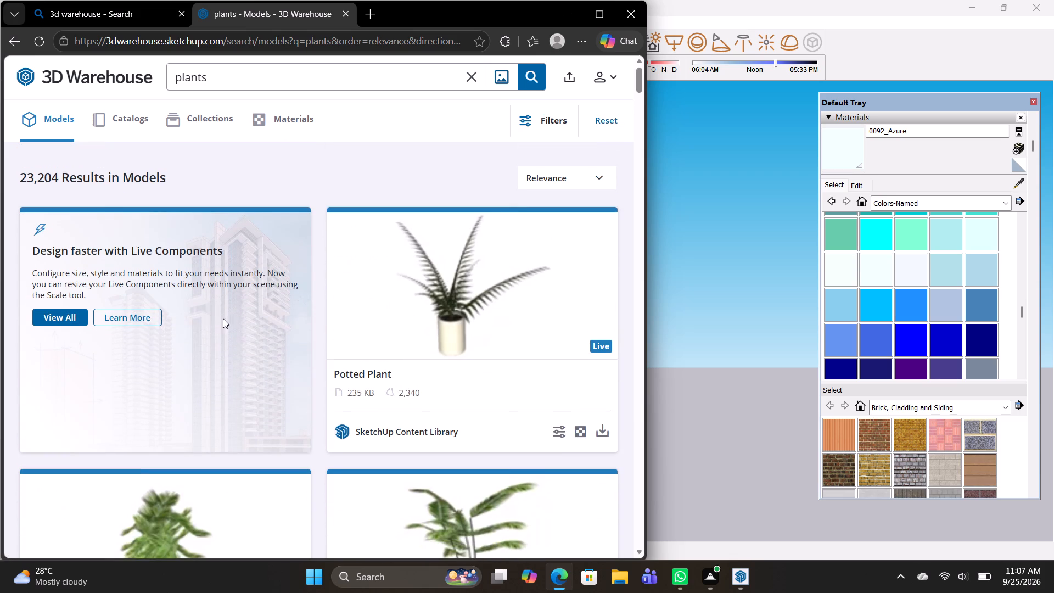
scroll(210, 311, down, 1)
scroll(211, 310, up, 10)
scroll(227, 343, down, 4)
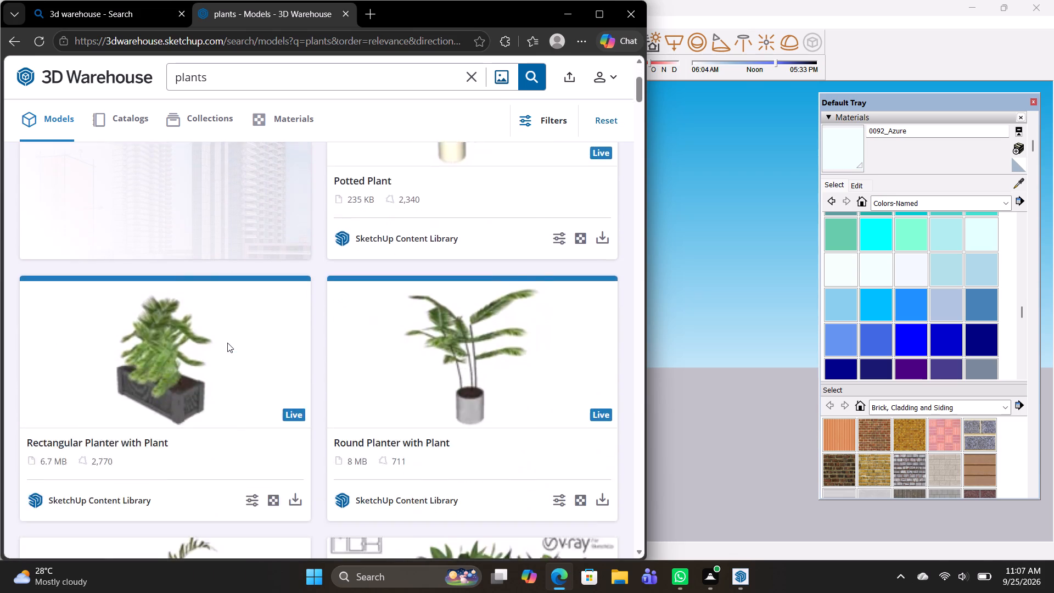
scroll(227, 343, down, 5)
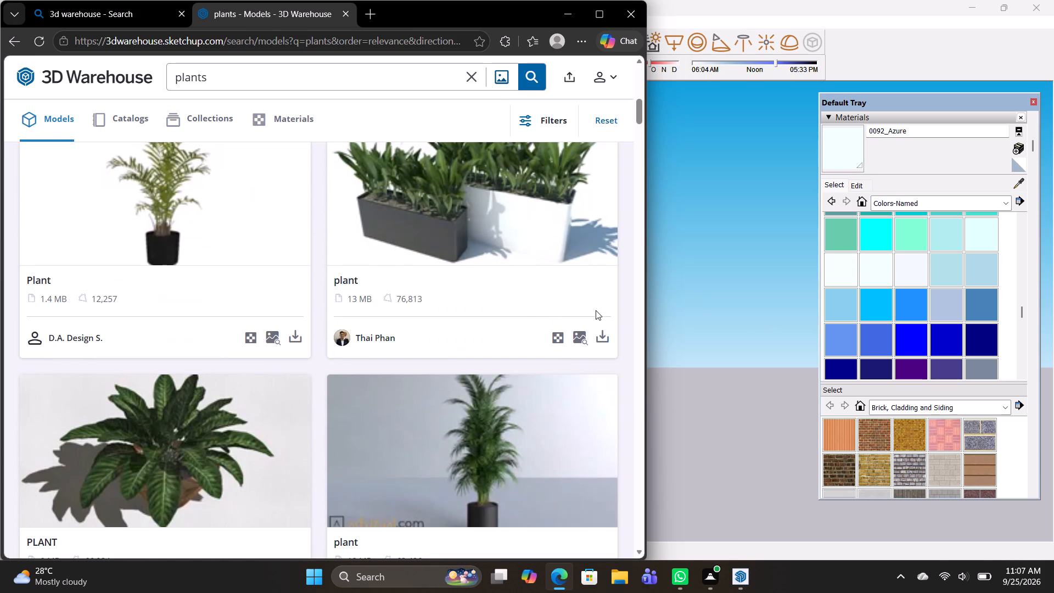
Download the plant model with dark and white rectangular planters (13 MB) as a SketchUp file, saving it to the Desktop.
click(606, 335)
click(504, 367)
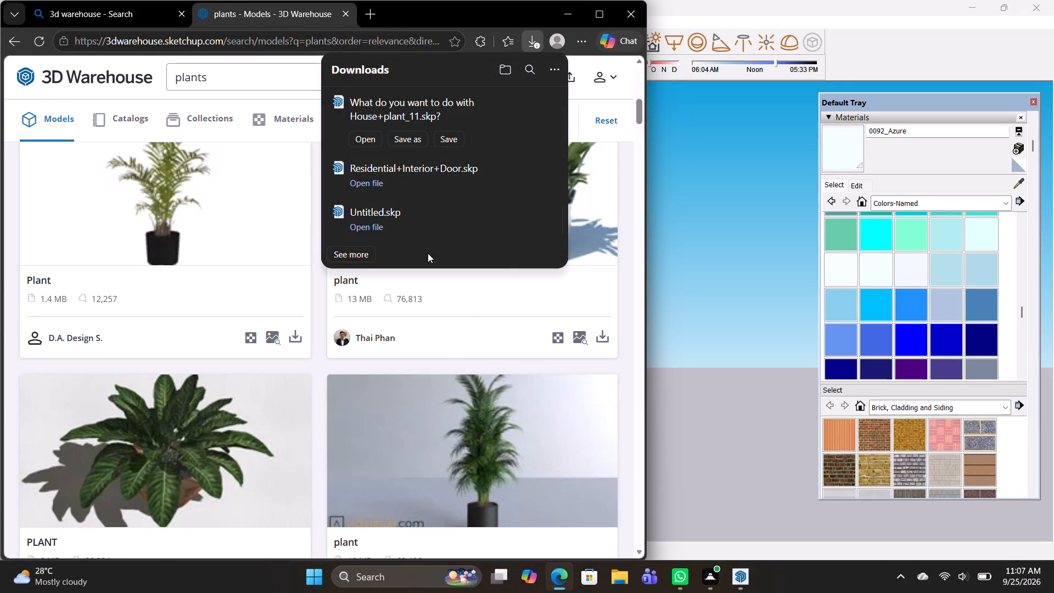
click(422, 141)
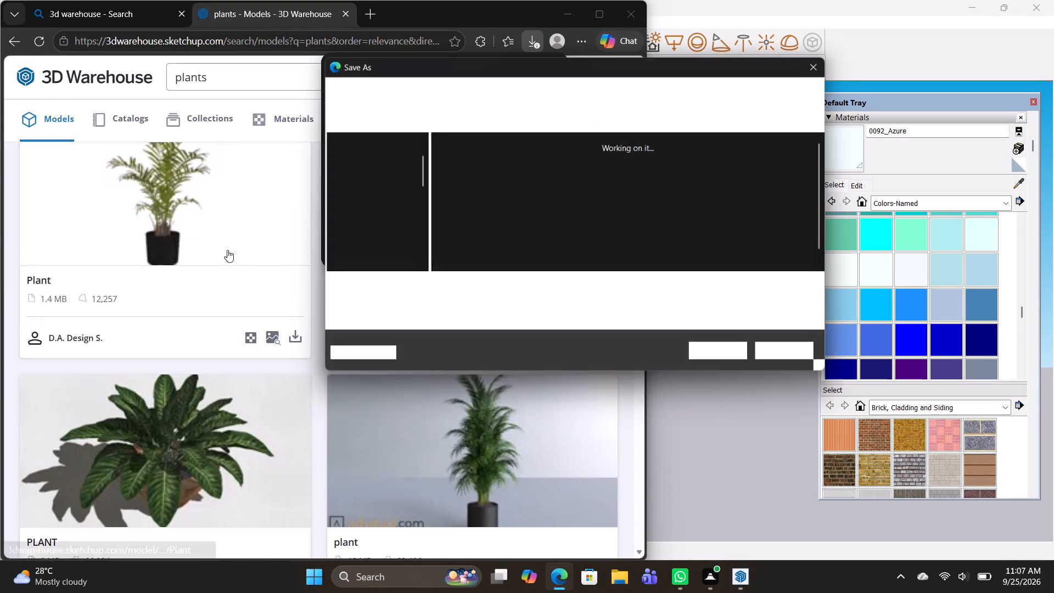
click(366, 176)
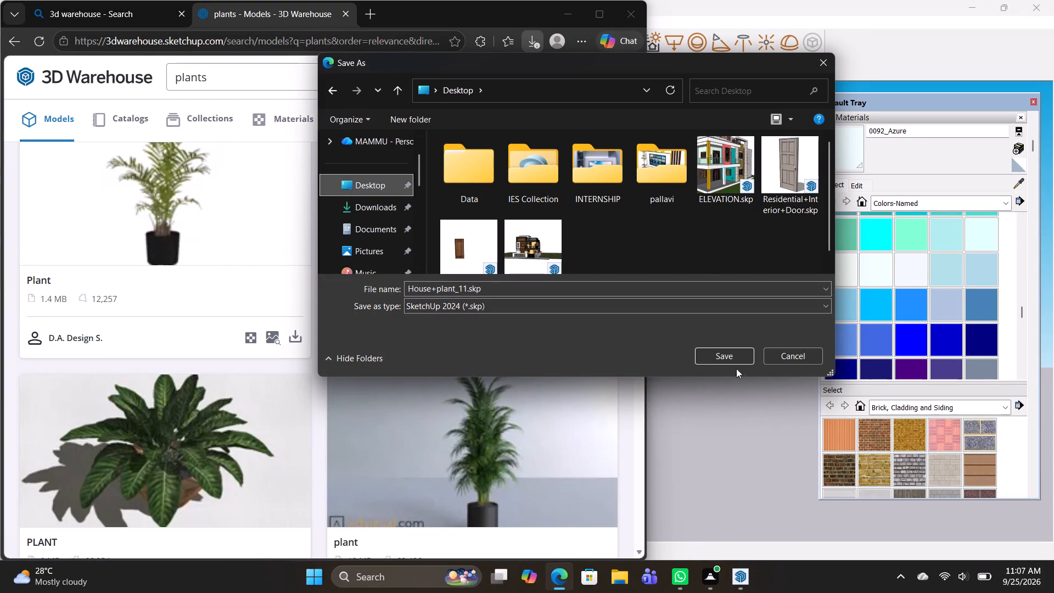
click(717, 357)
Search 3D Warehouse for car.
scroll(369, 276, up, 7)
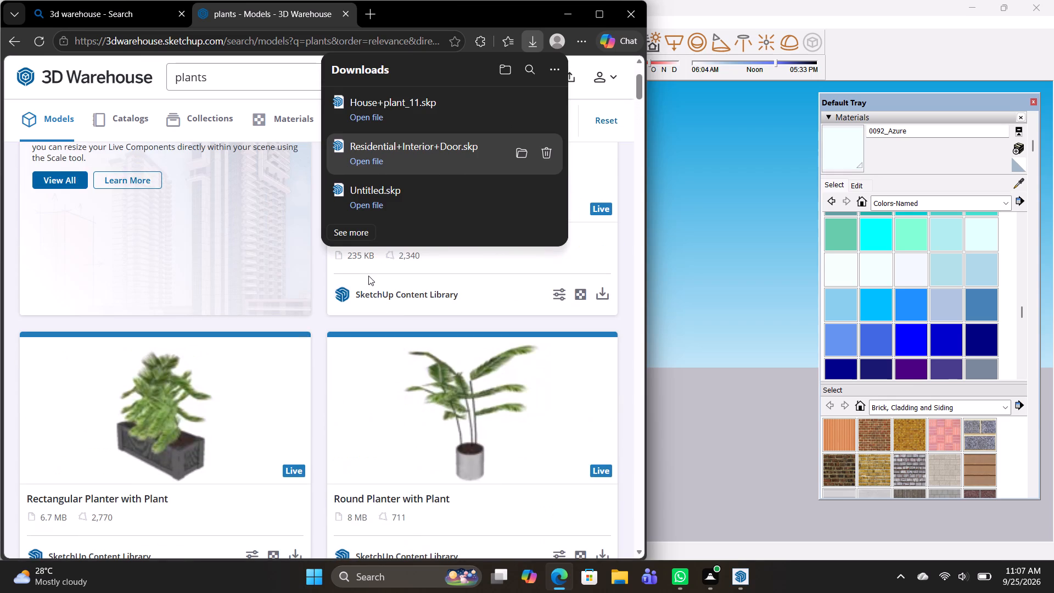
click(233, 68)
key(BackSpace)
key(BackSpace)
key(BackSpace)
key(BackSpace)
key(BackSpace)
key(BackSpace)
key(BackSpace)
key(BackSpace)
key(BackSpace)
key(BackSpace)
key(BackSpace)
key(BackSpace)
key(BackSpace)
key(BackSpace)
key(BackSpace)
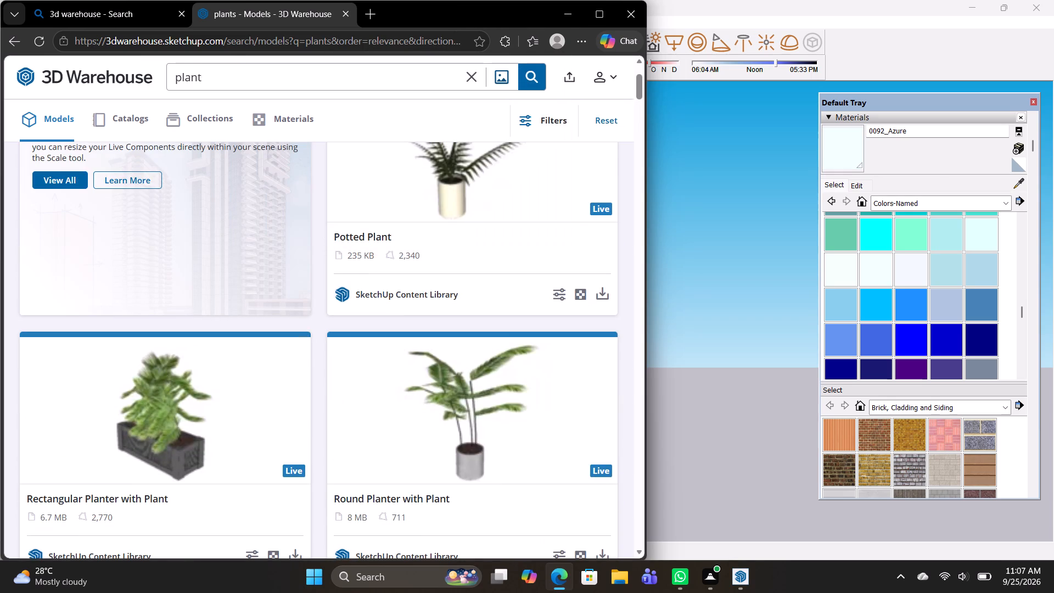
text(car)
key(Return)
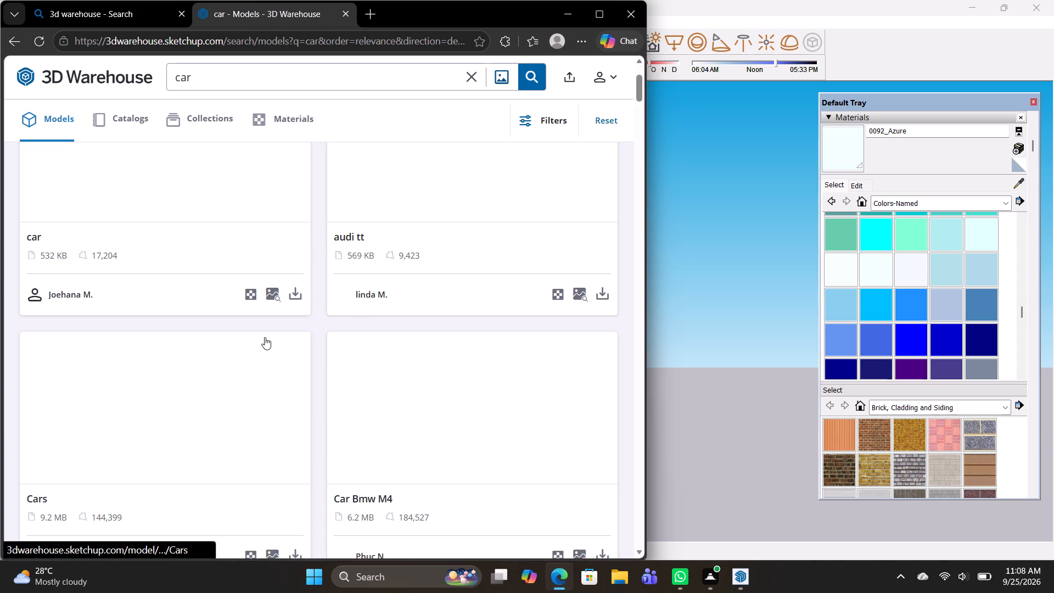
Download the white sedan car model (532 KB) as a SketchUp file, saving it to the Desktop.
scroll(271, 337, up, 2)
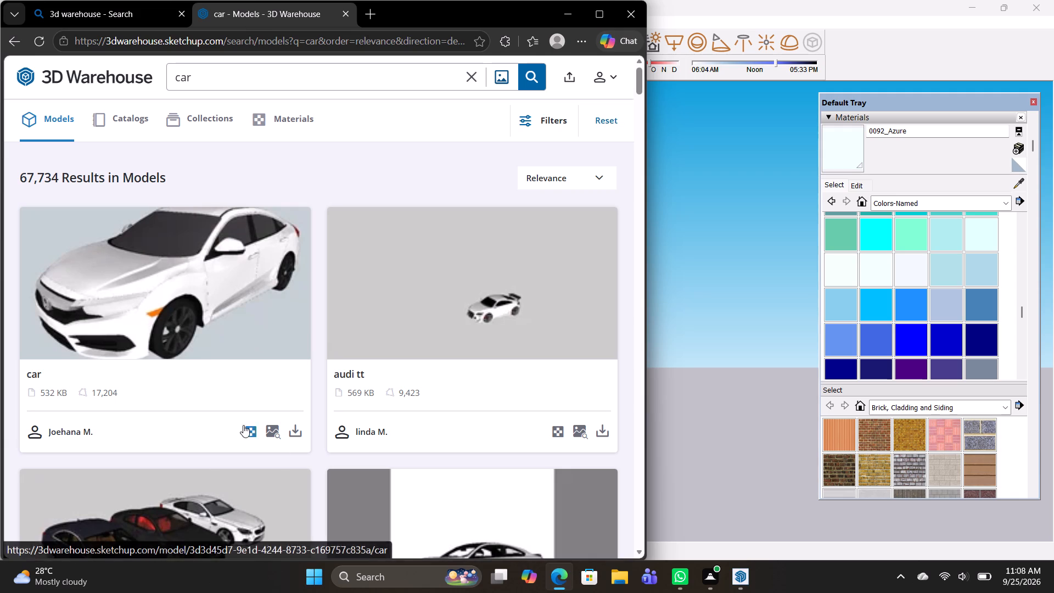
click(290, 429)
click(325, 316)
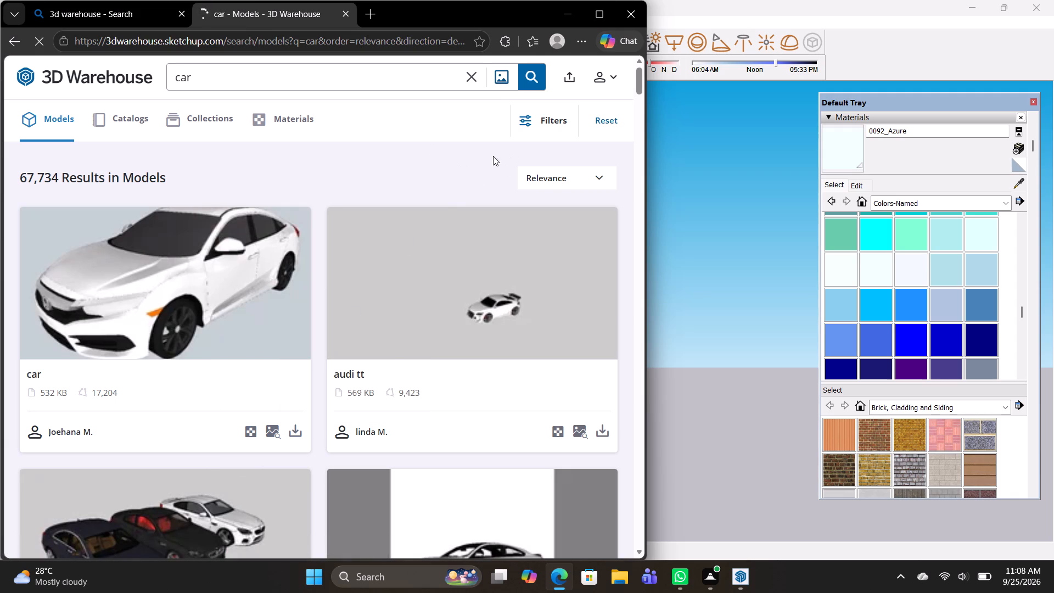
click(405, 145)
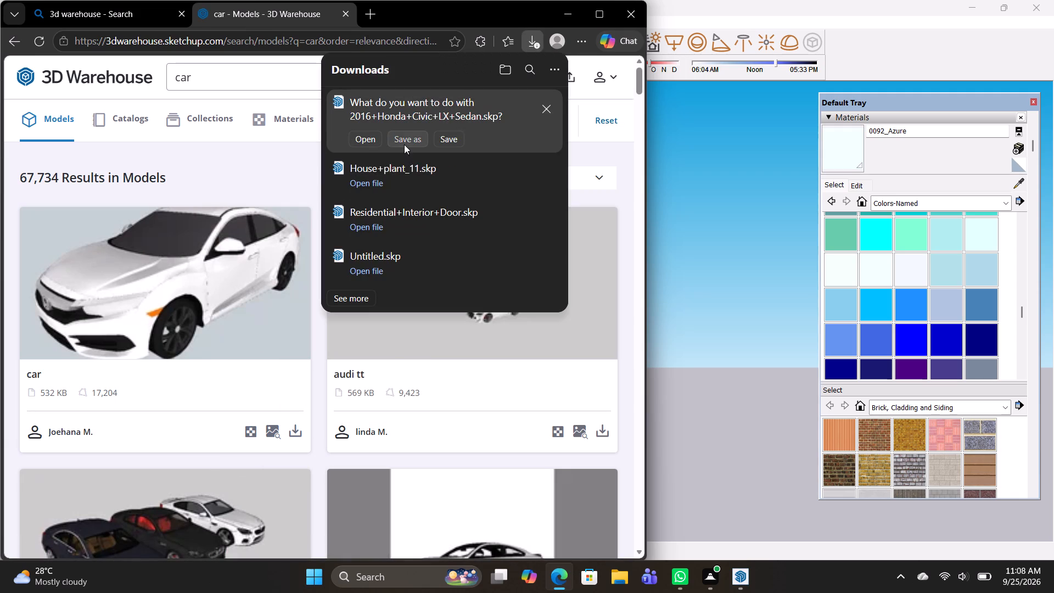
click(369, 187)
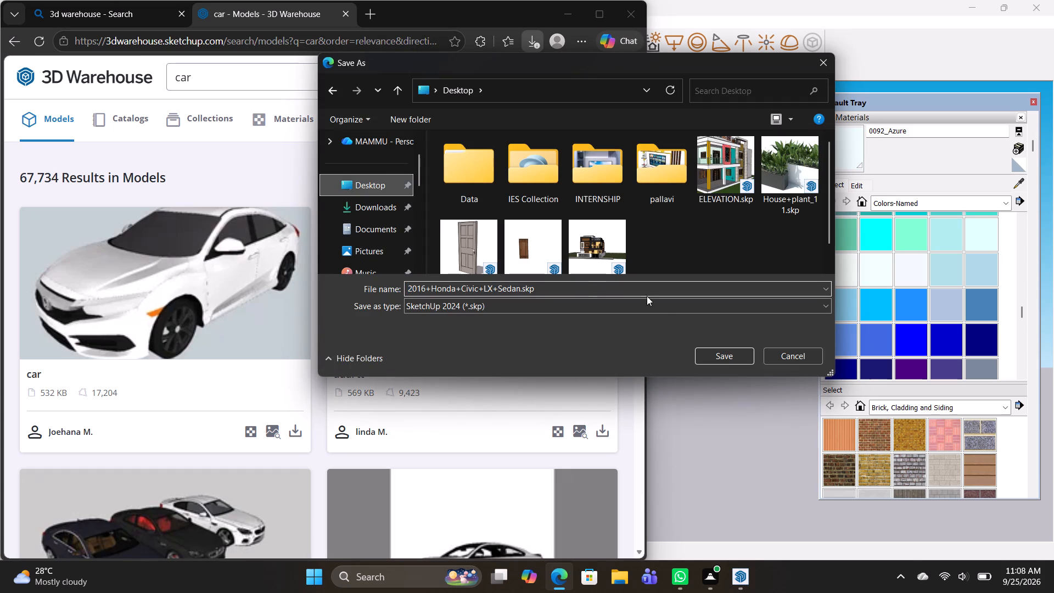
click(730, 356)
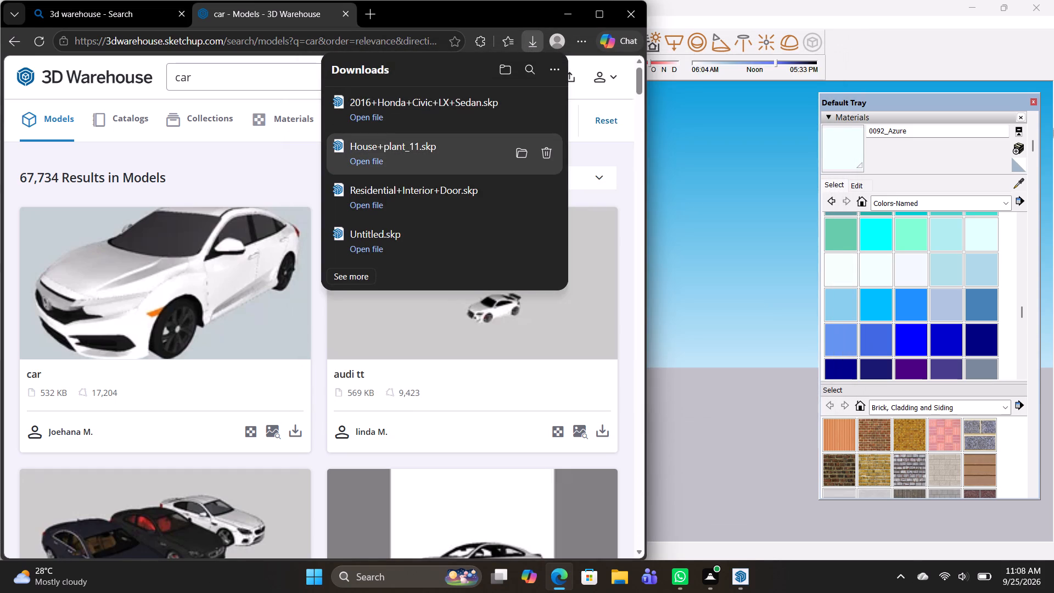
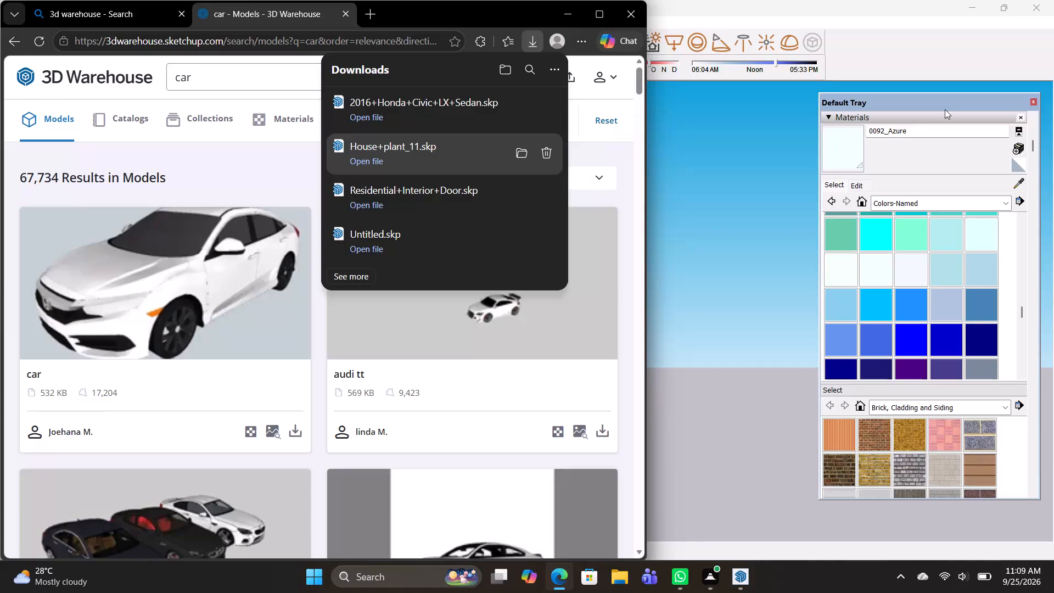
Switch to SketchUp and draw an 8" line across the top of the ground-floor wall end, just below the balcony slab.
click(577, 11)
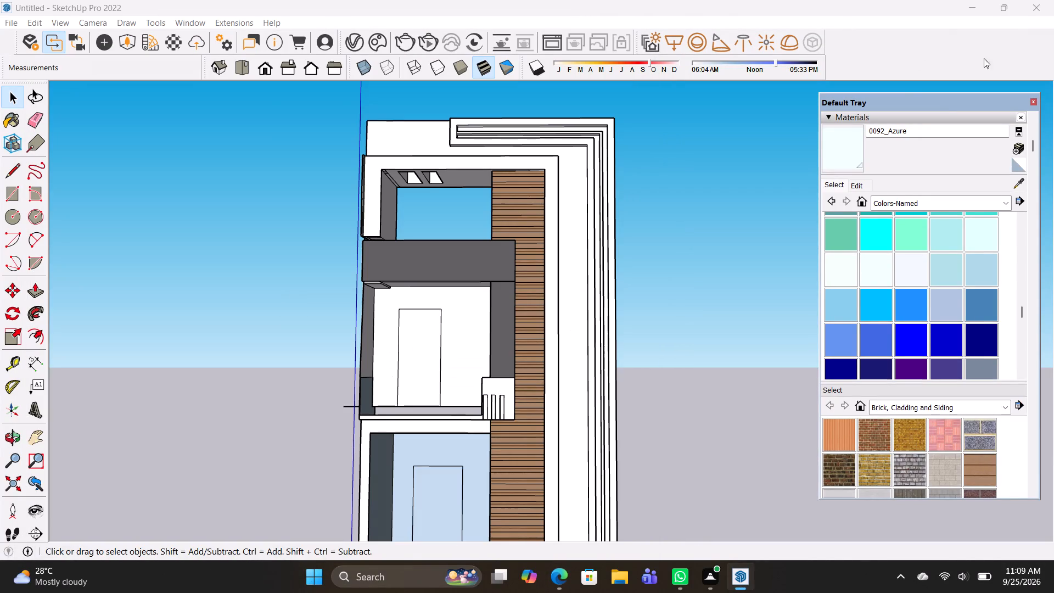
scroll(592, 309, down, 4)
middle_drag(595, 354, 604, 396)
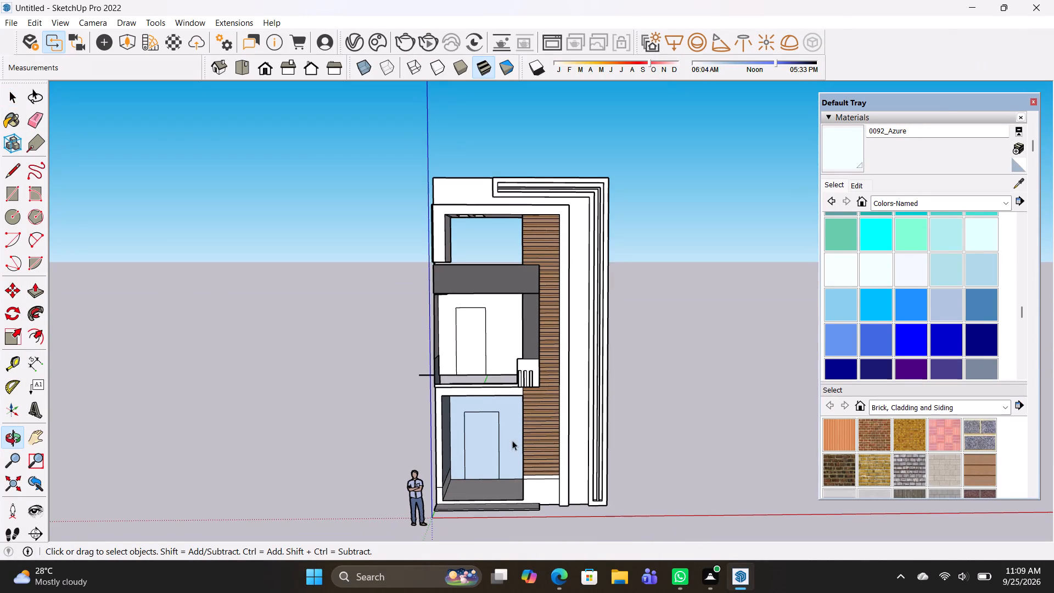
key(p)
scroll(424, 368, up, 5)
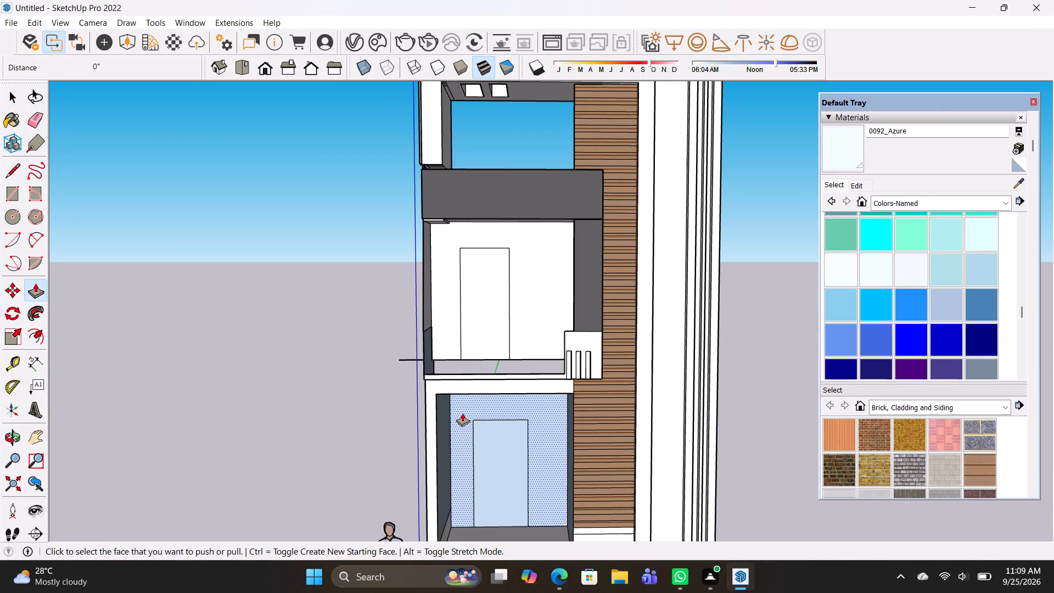
key(l)
click(434, 394)
click(423, 396)
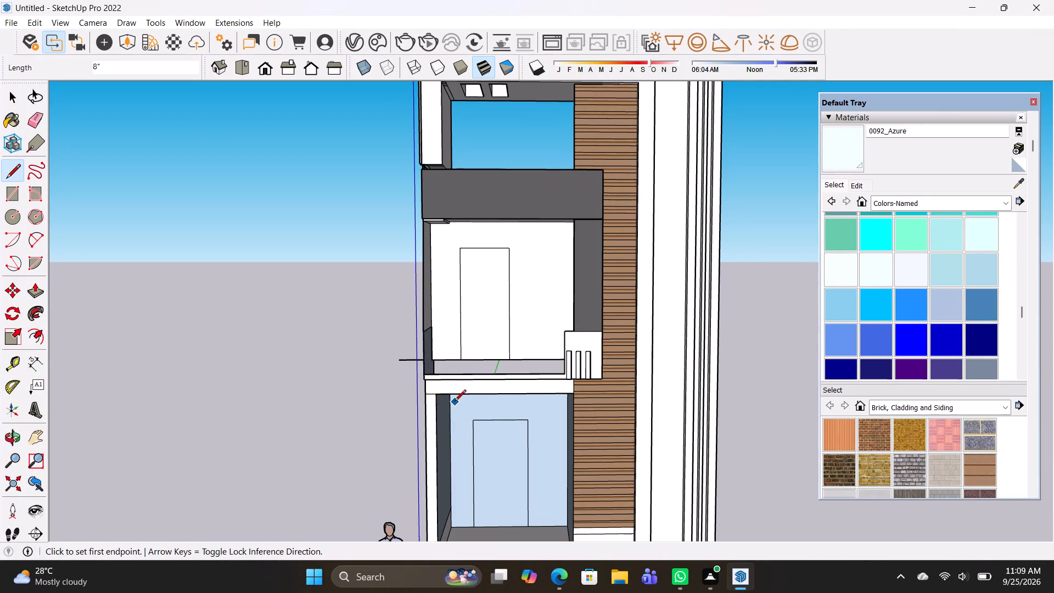
Push/pull the slab-edge strip above the ground-floor opening outward by about 1' 3 3/8".
scroll(455, 401, up, 2)
key(p)
click(466, 379)
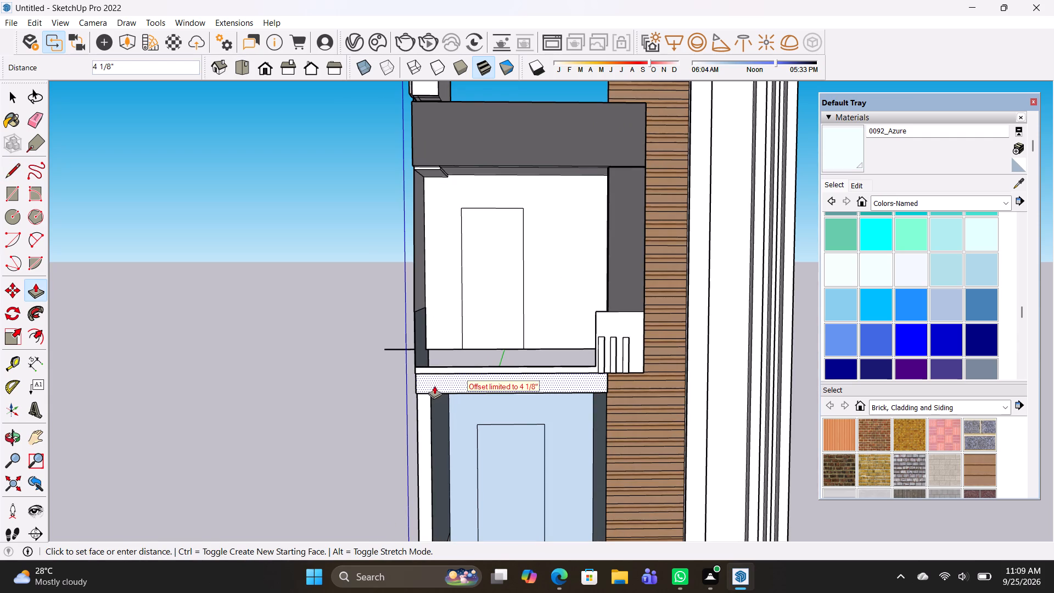
click(434, 384)
click(440, 374)
click(432, 383)
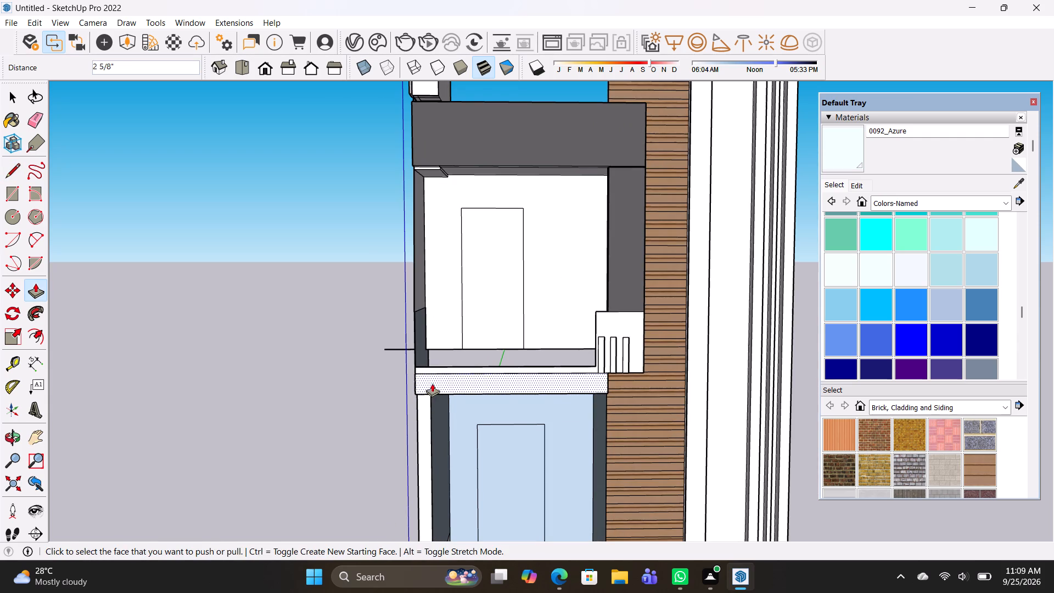
click(429, 379)
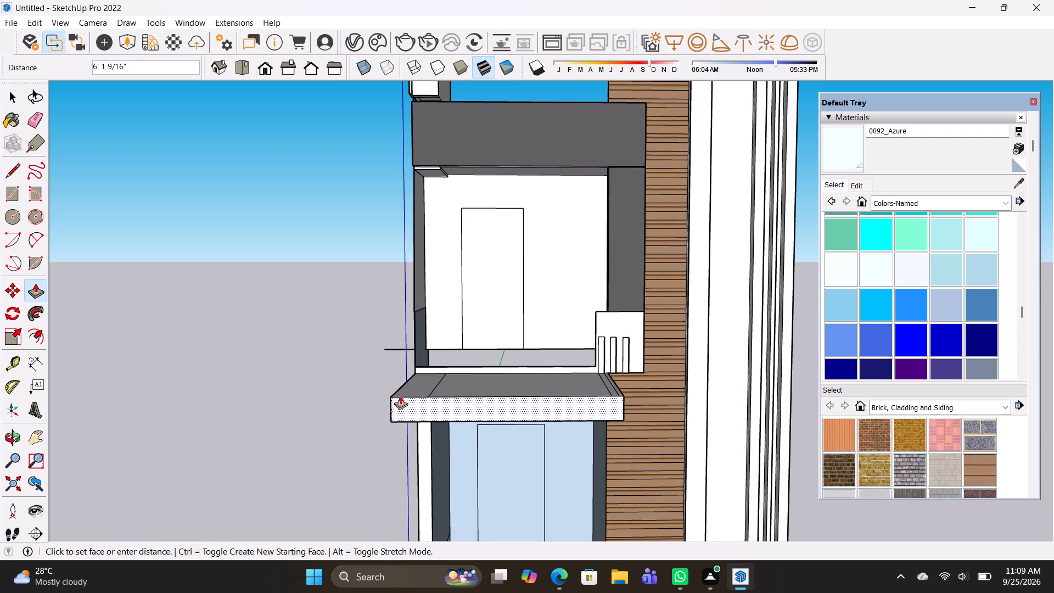
middle_drag(399, 396, 687, 439)
middle_click(688, 439)
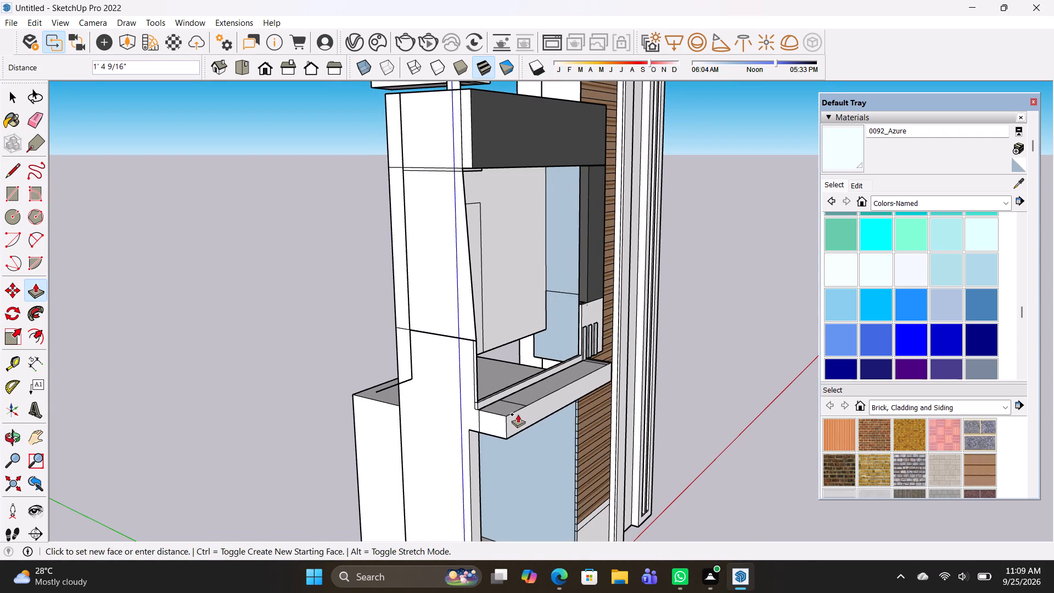
click(515, 409)
Erase the stray line sticking out beside the first-floor balcony.
middle_drag(553, 416, 341, 417)
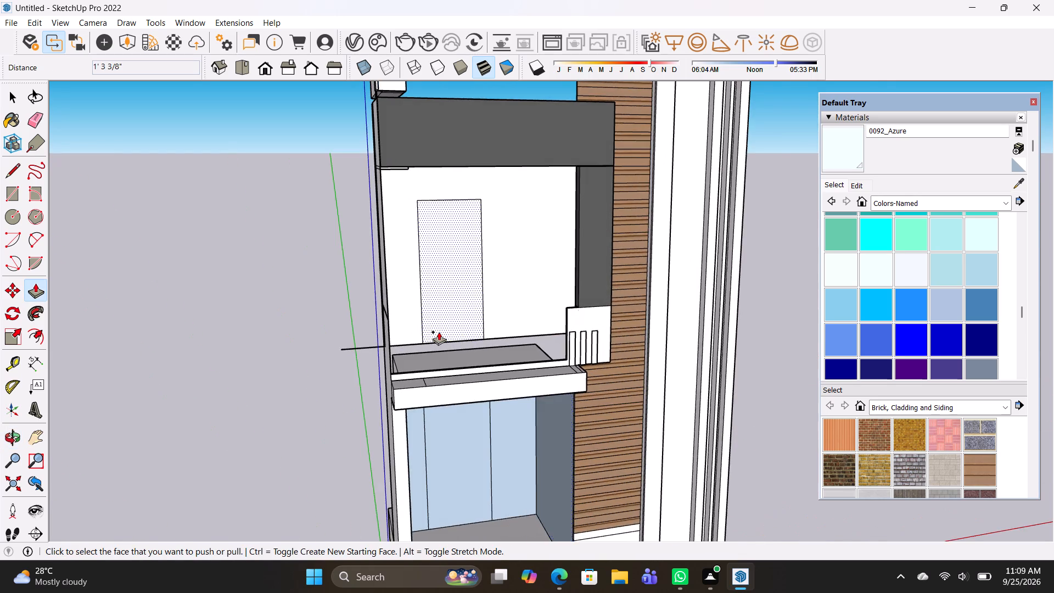
scroll(439, 330, up, 4)
scroll(497, 373, down, 5)
key(e)
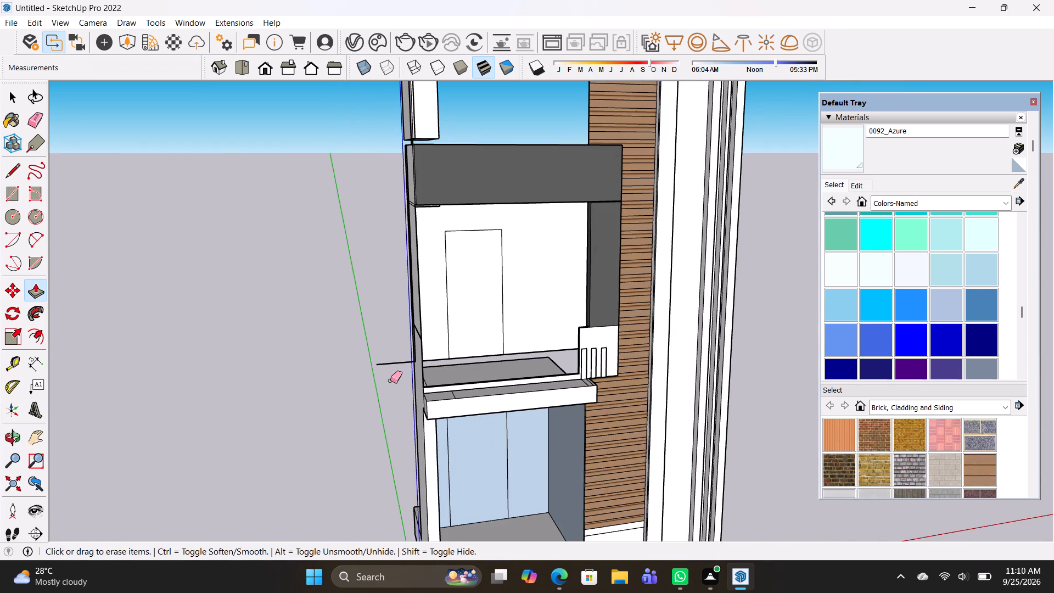
drag(397, 355, 397, 369)
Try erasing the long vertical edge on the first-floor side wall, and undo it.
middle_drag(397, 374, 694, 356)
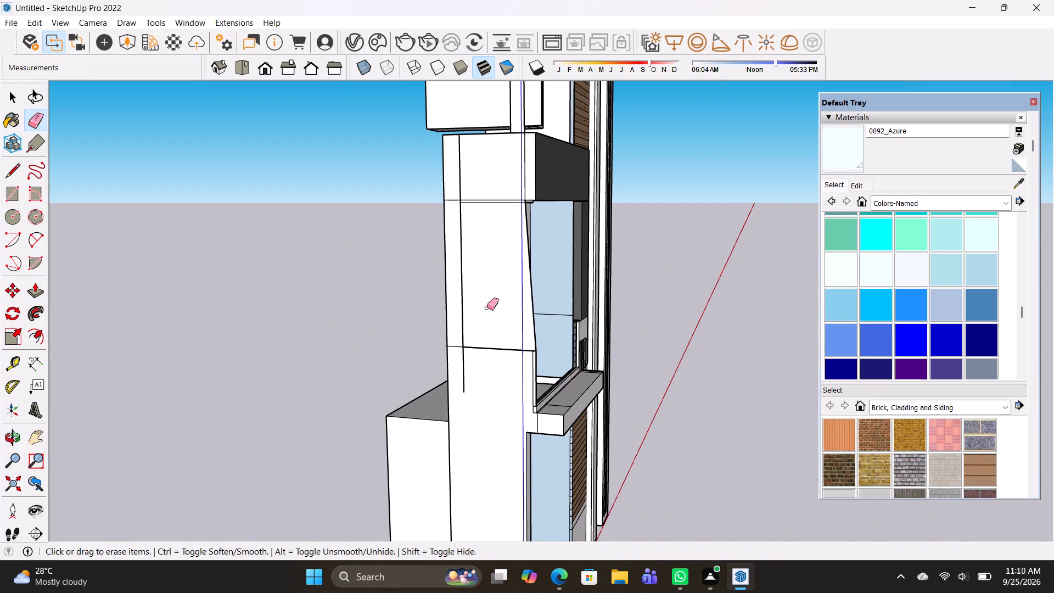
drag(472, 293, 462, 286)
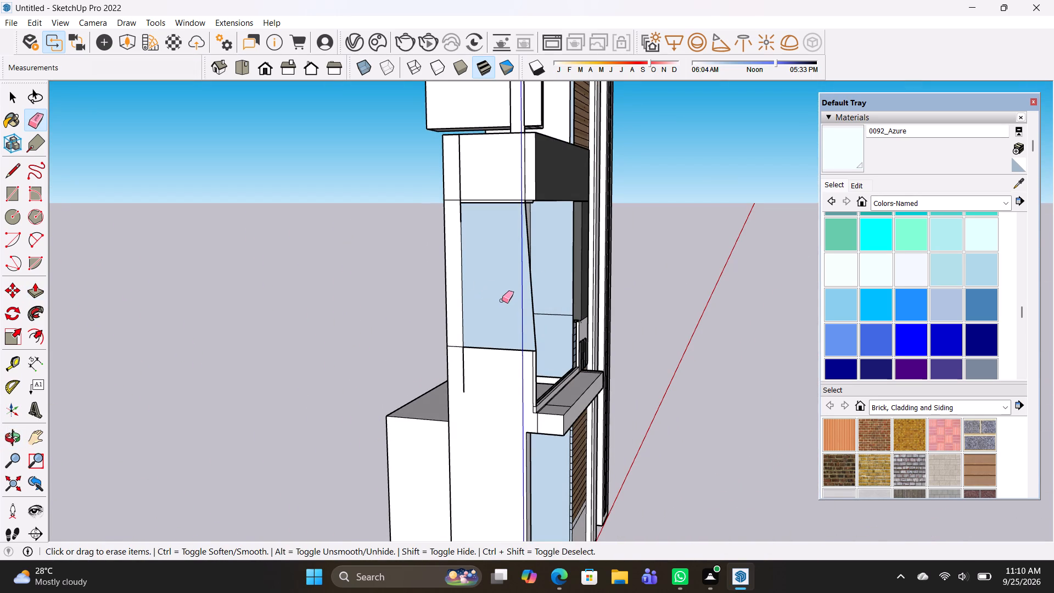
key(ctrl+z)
Draw a 7' vertical line from the side wall's front corner up to the underside of the projecting band above.
middle_drag(558, 308, 261, 328)
scroll(356, 292, up, 2)
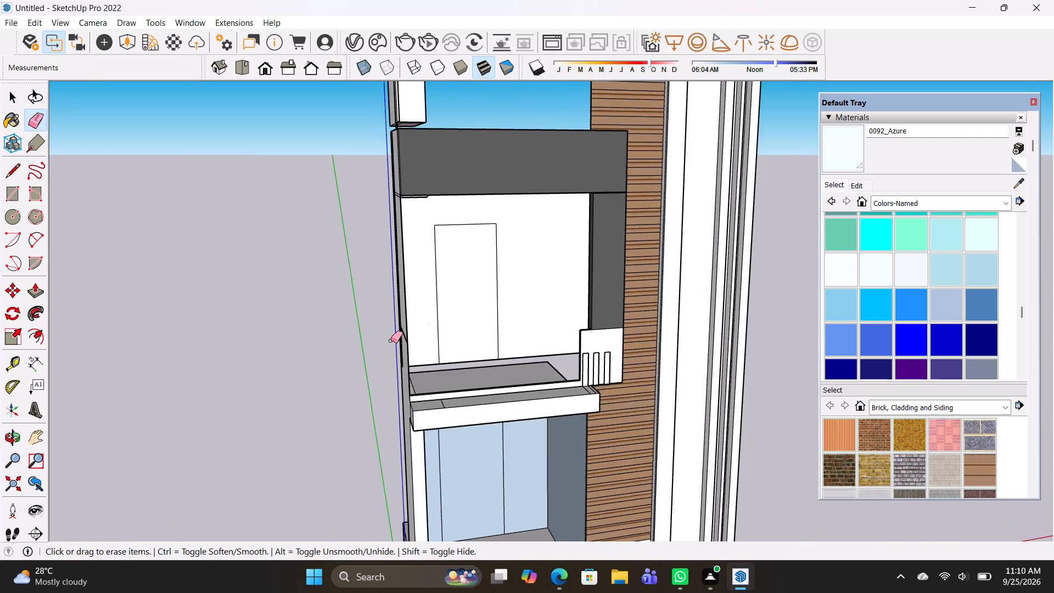
middle_drag(393, 340, 427, 334)
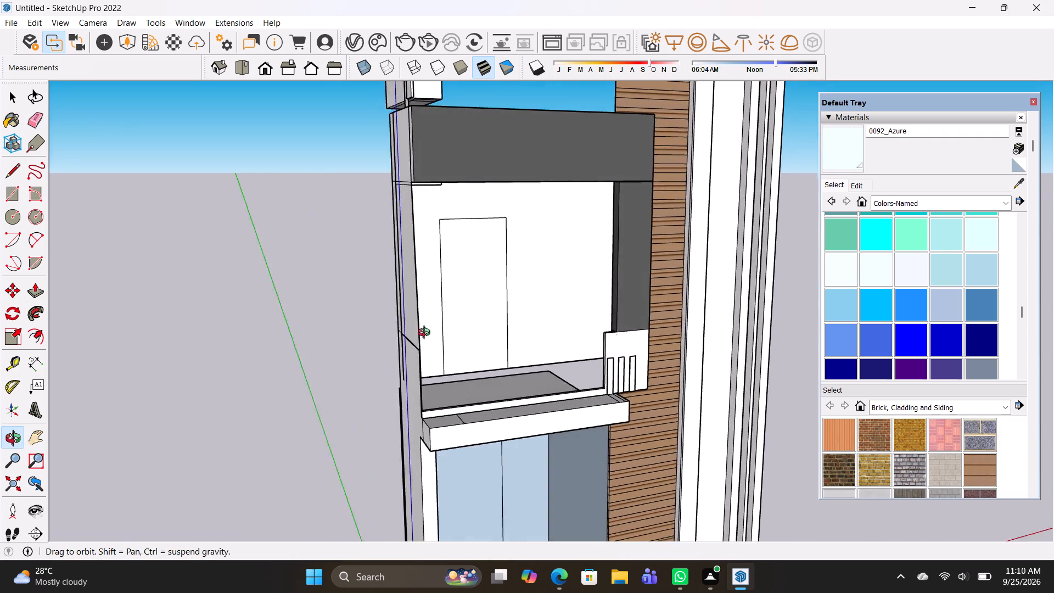
middle_drag(427, 334, 708, 329)
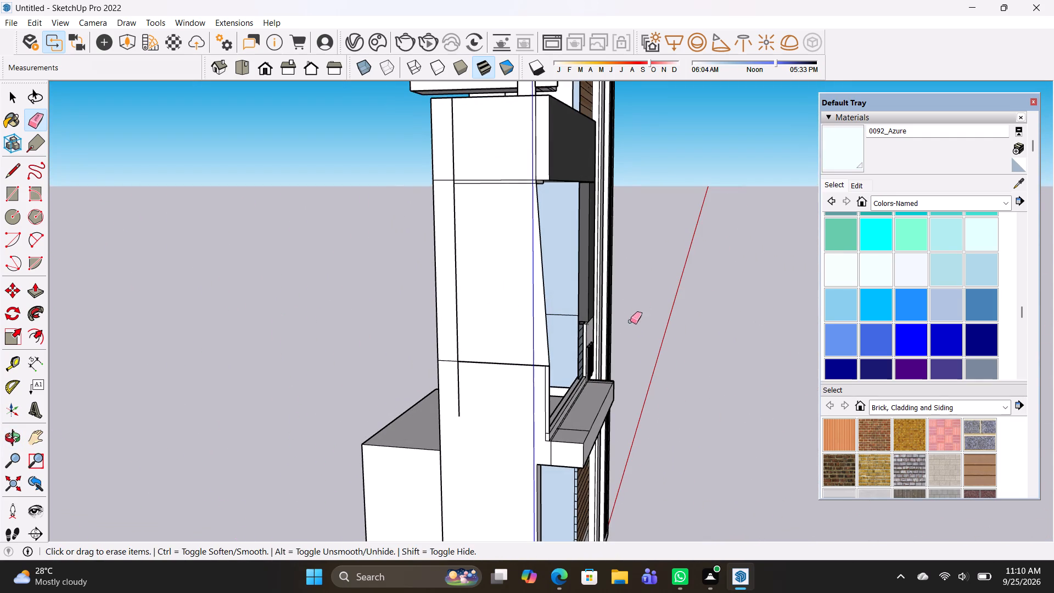
key(l)
drag(552, 368, 554, 361)
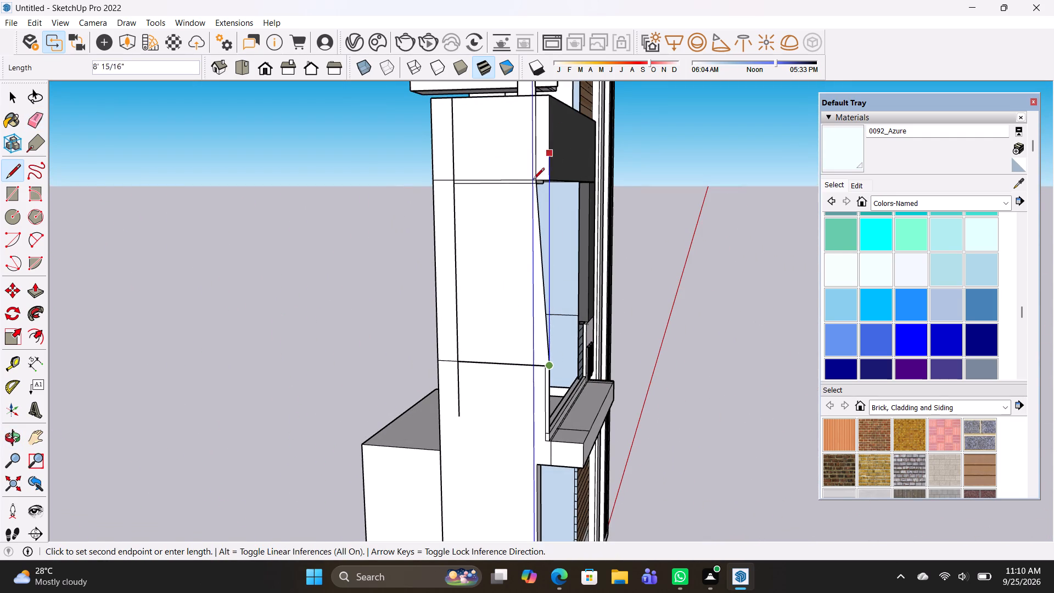
scroll(540, 183, up, 6)
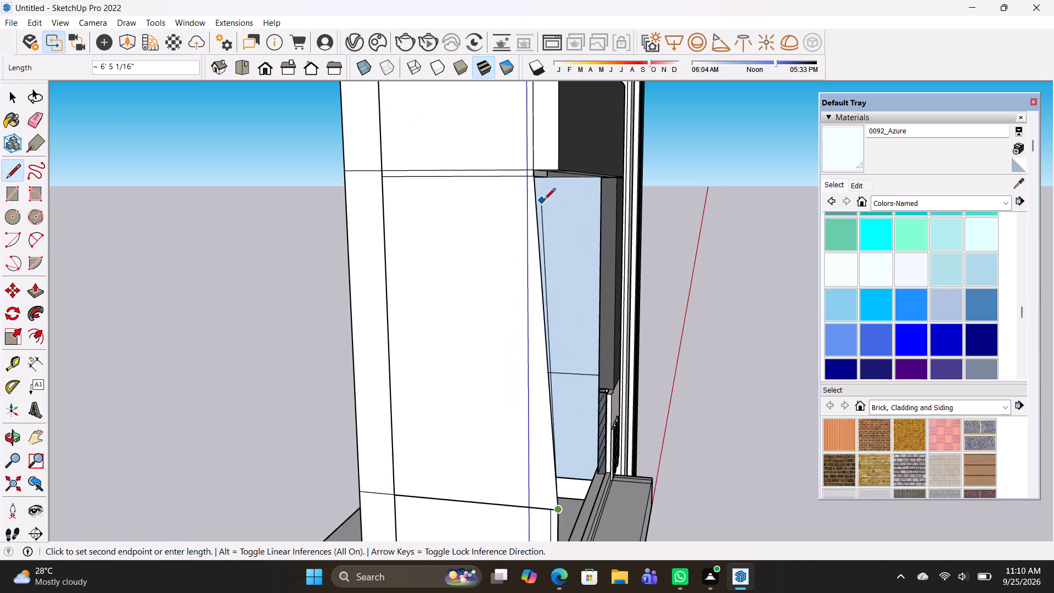
middle_drag(547, 200, 568, 194)
scroll(590, 157, up, 2)
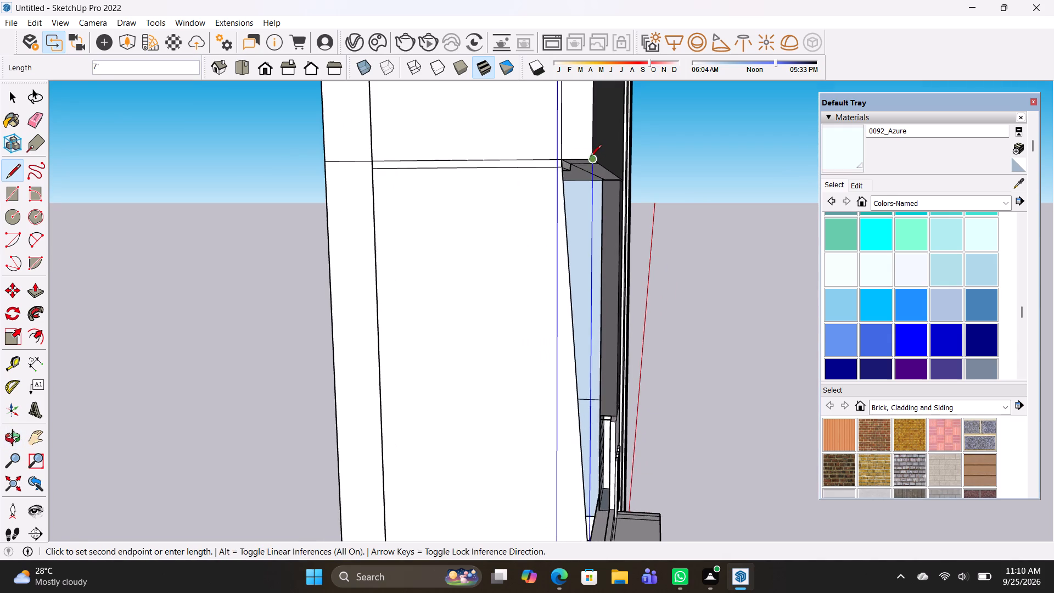
click(590, 156)
key(space)
Erase the slanted front edge and the leftover horizontal top edge of the first-floor side wall panel to open it.
middle_drag(610, 277, 599, 285)
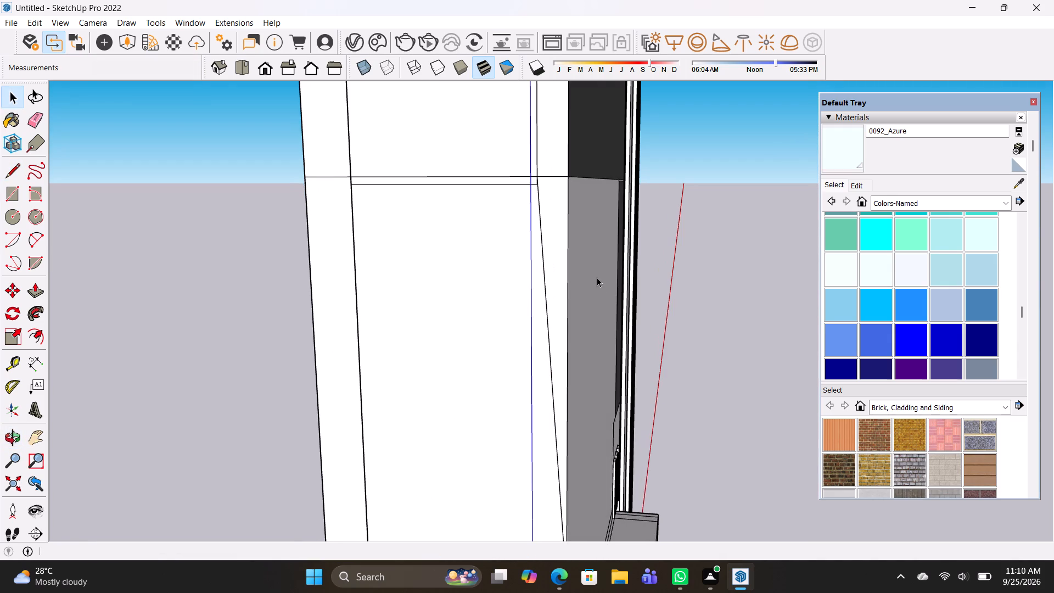
key(e)
click(543, 288)
drag(543, 289, 548, 278)
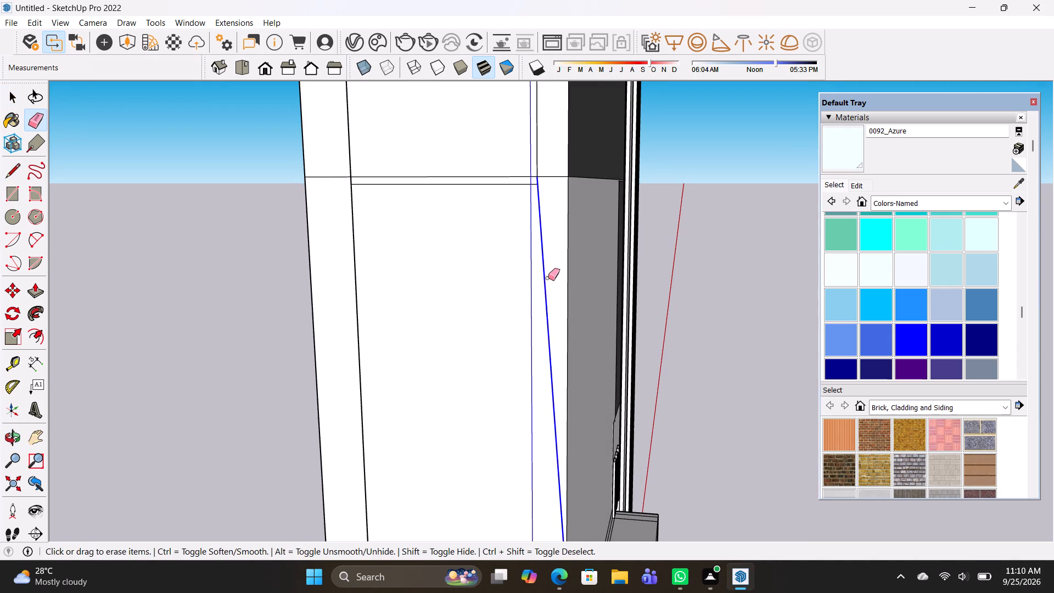
drag(548, 278, 546, 271)
drag(531, 183, 531, 189)
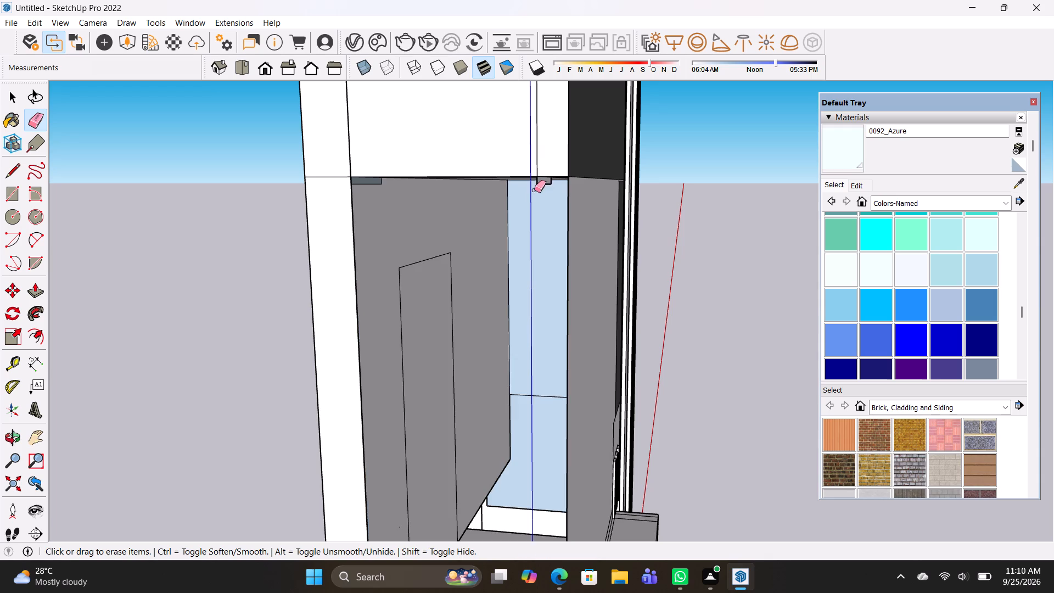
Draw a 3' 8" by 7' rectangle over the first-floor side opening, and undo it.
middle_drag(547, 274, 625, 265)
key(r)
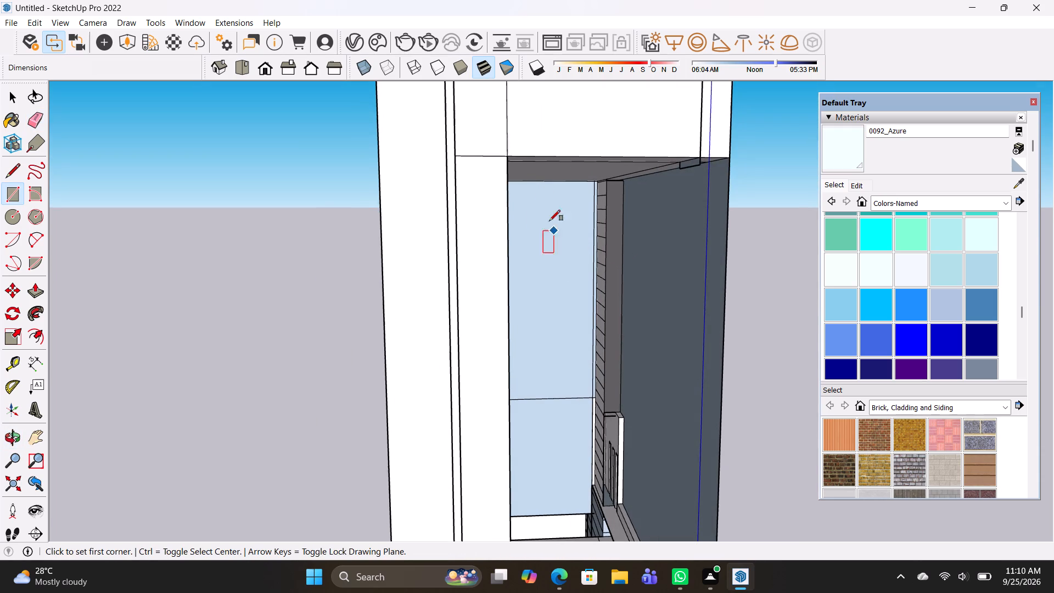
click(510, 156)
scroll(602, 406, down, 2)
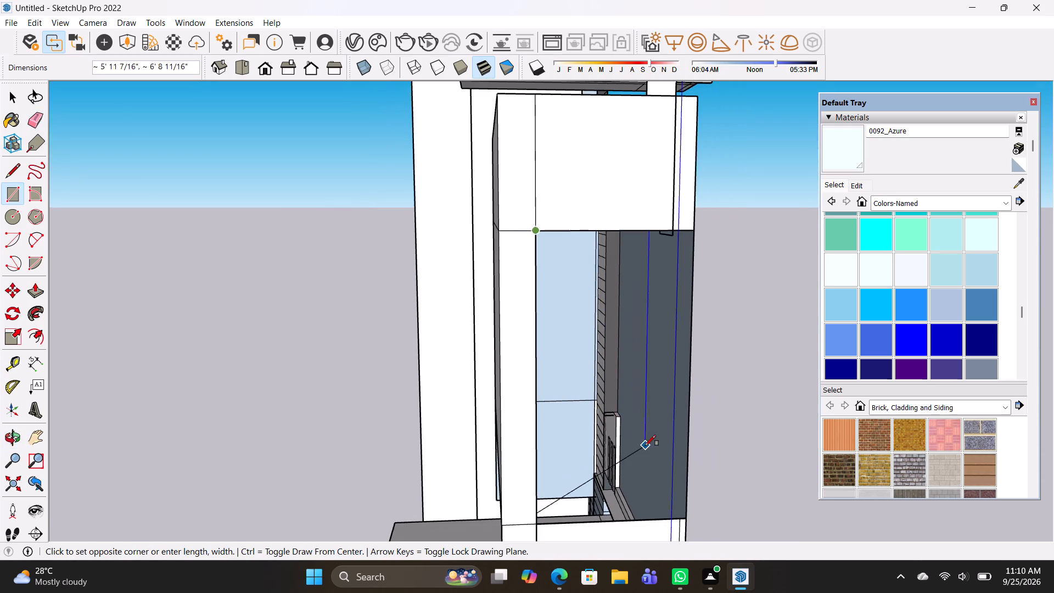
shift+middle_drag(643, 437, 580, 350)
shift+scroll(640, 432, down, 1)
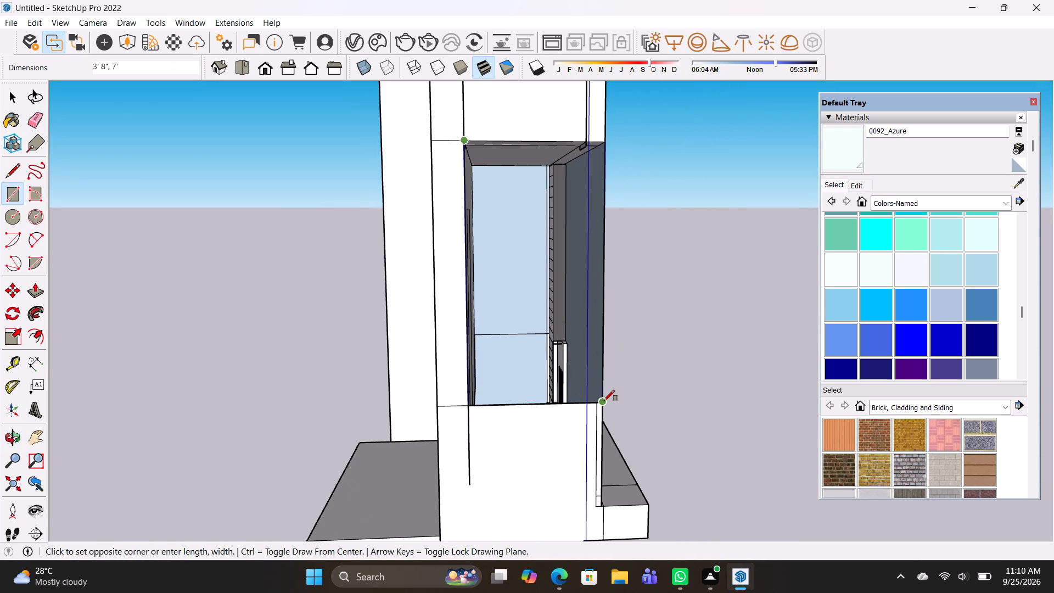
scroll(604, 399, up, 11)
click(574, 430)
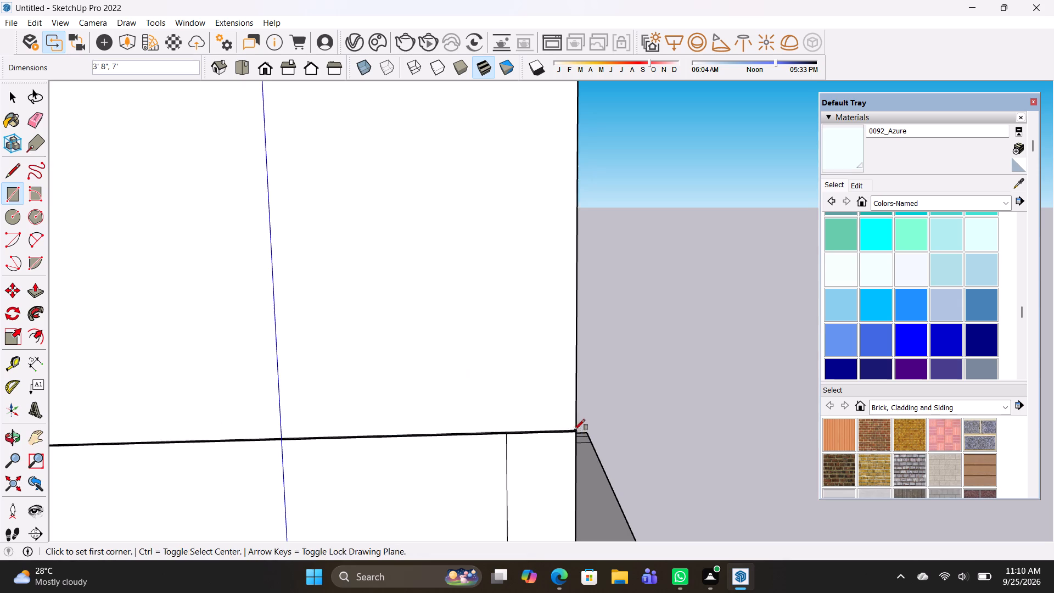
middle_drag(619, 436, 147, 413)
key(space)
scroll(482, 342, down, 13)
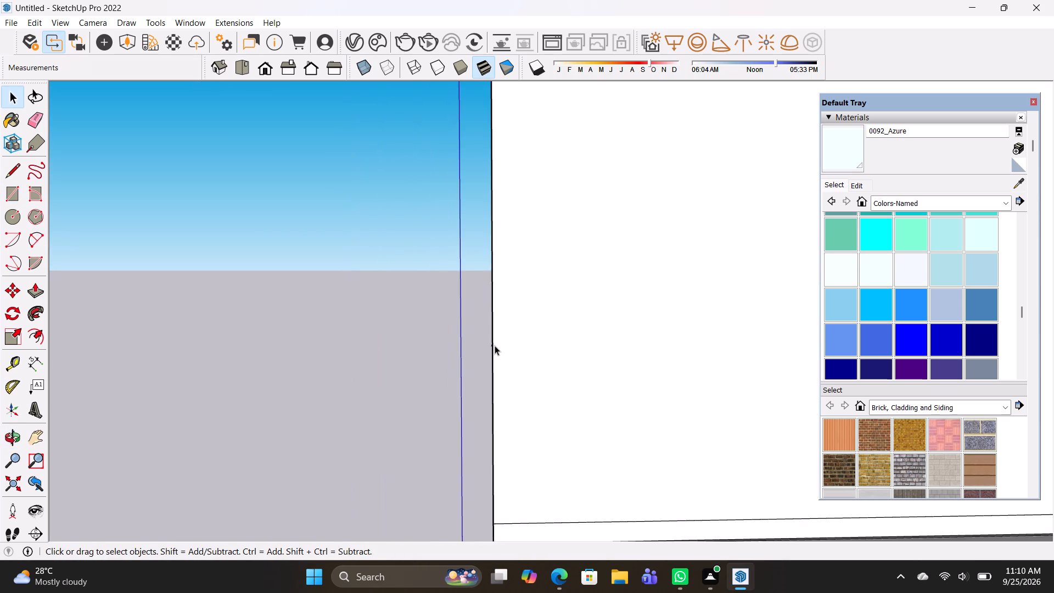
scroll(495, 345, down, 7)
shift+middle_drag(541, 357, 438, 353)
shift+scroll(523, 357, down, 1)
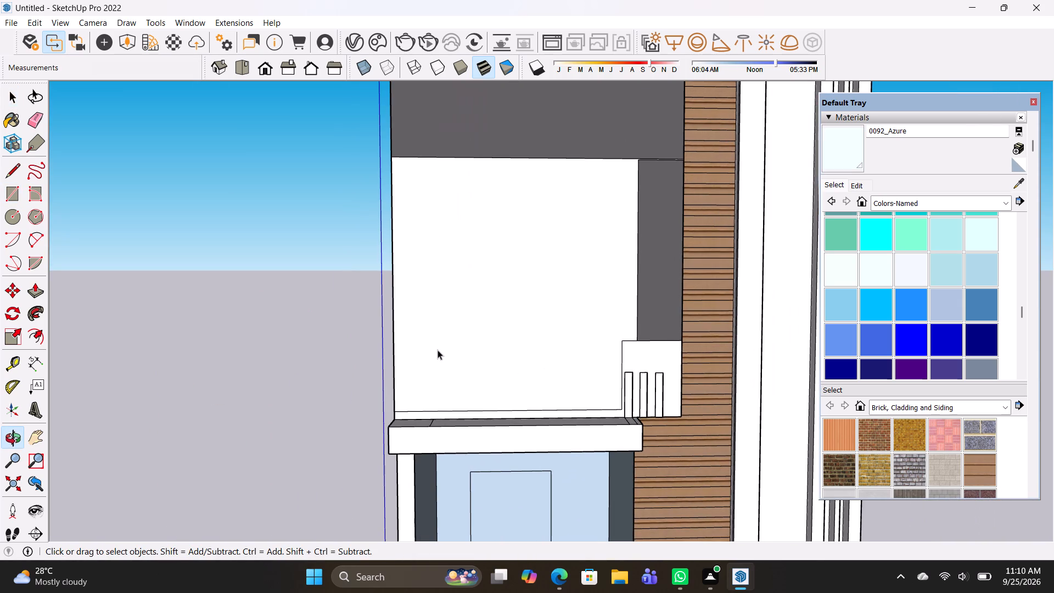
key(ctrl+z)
Delete the face covering the front of the first-floor balcony opening.
click(470, 331)
key(Delete)
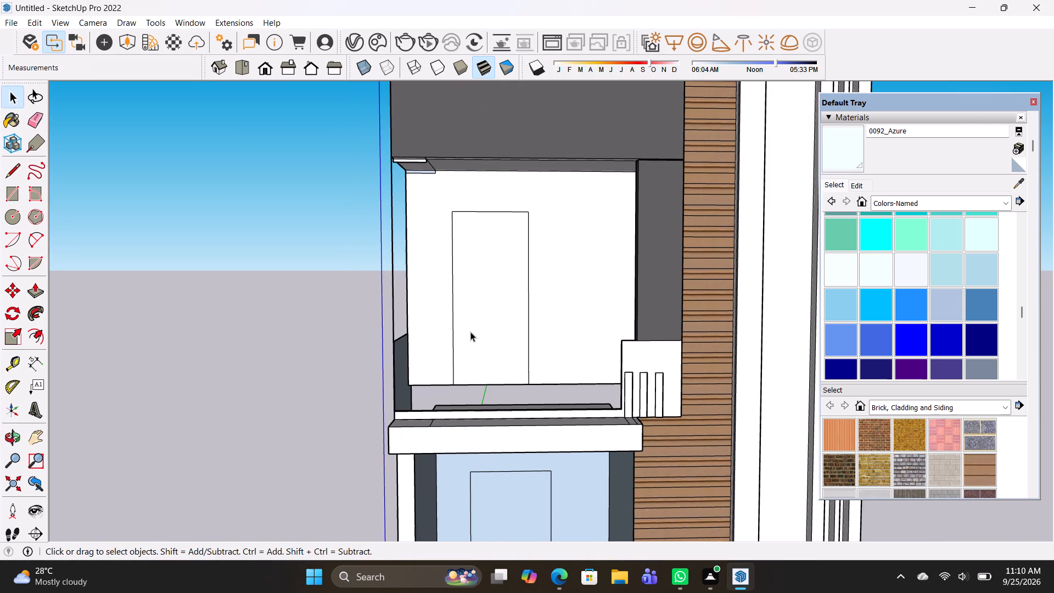
Import Residential+Interior+Door.skp and place it at the bottom corner of the first-floor door outline.
middle_drag(501, 350, 779, 378)
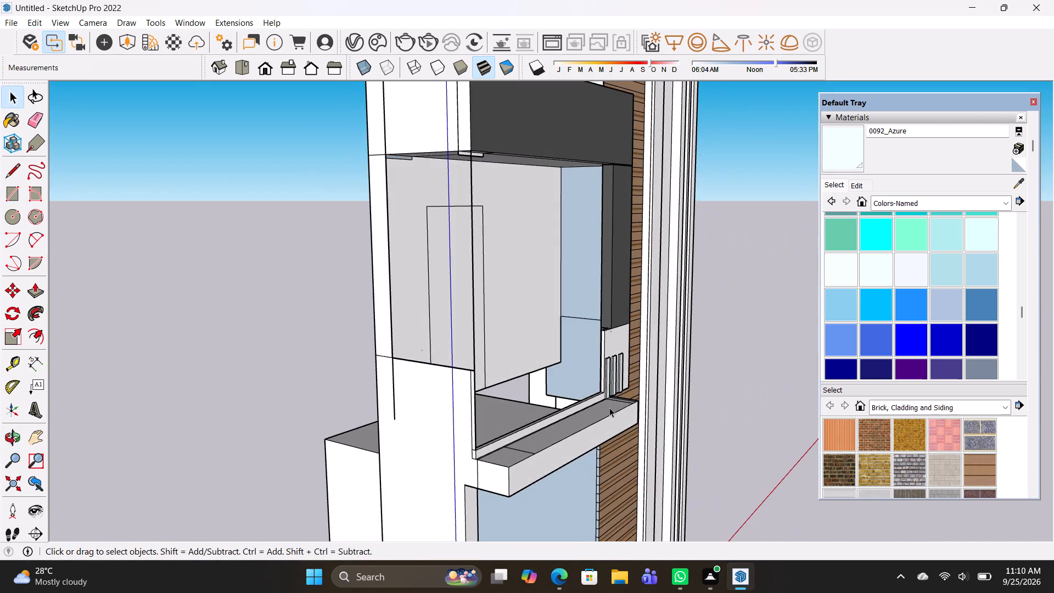
middle_drag(587, 407, 343, 395)
scroll(455, 349, down, 2)
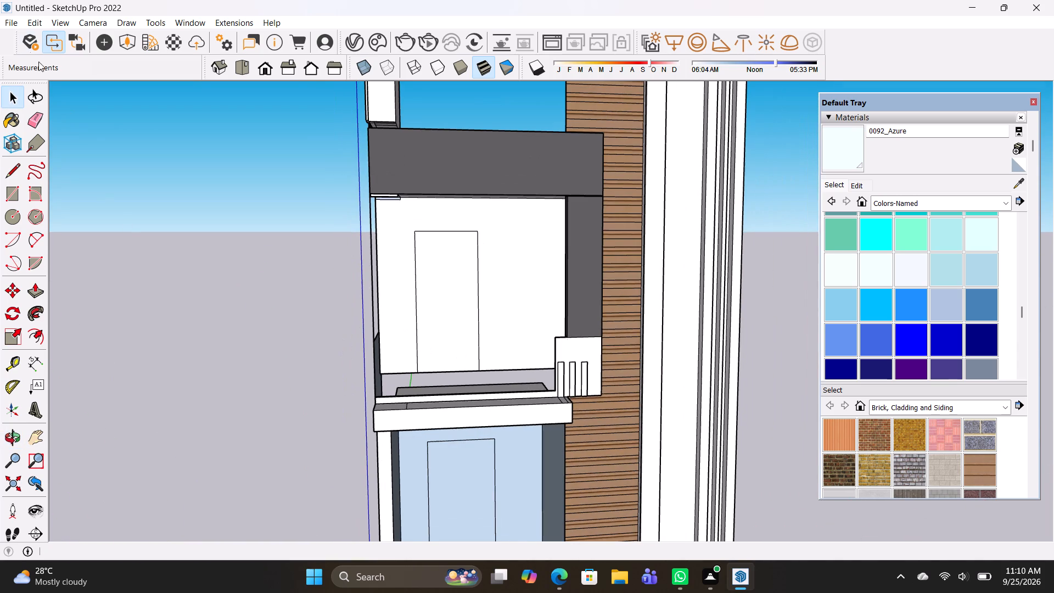
click(10, 24)
click(47, 252)
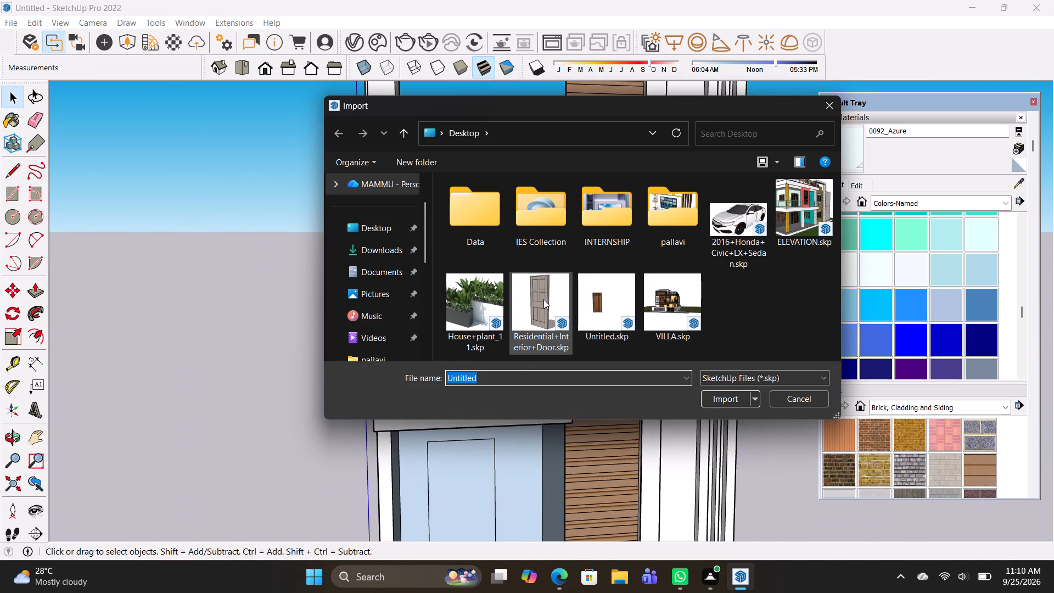
click(543, 299)
click(739, 391)
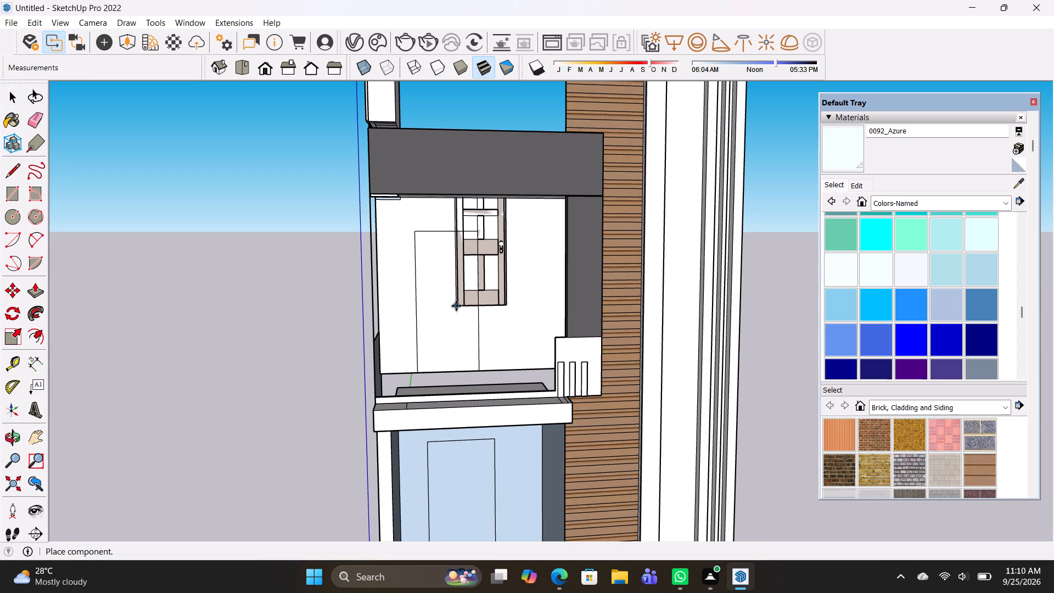
scroll(447, 348, up, 2)
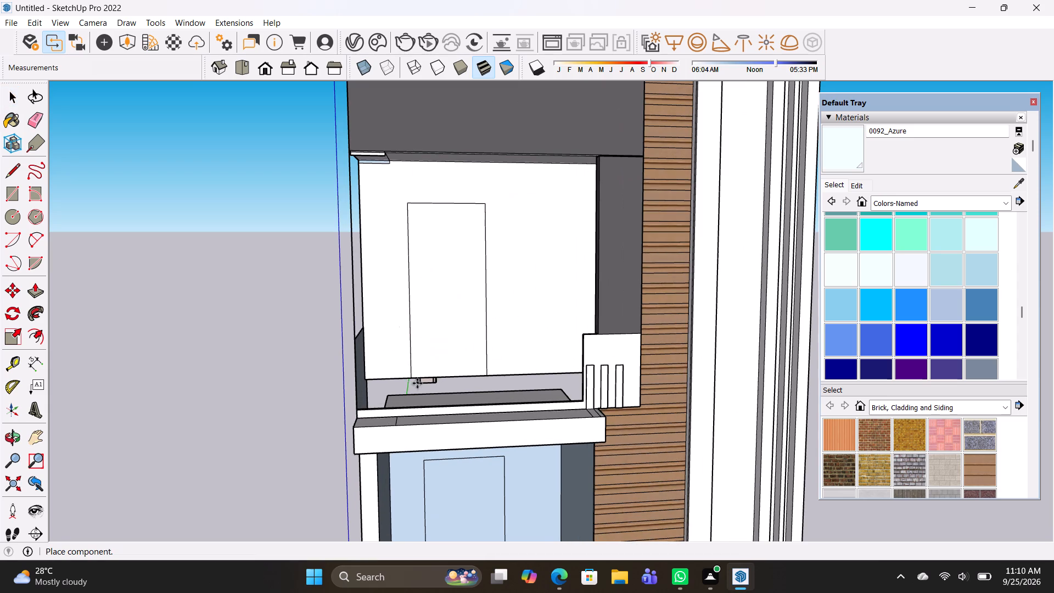
click(411, 380)
Move the first-floor door about 3 9/16" by its bottom corner so it meets the edge of the balcony floor.
middle_drag(419, 394, 584, 433)
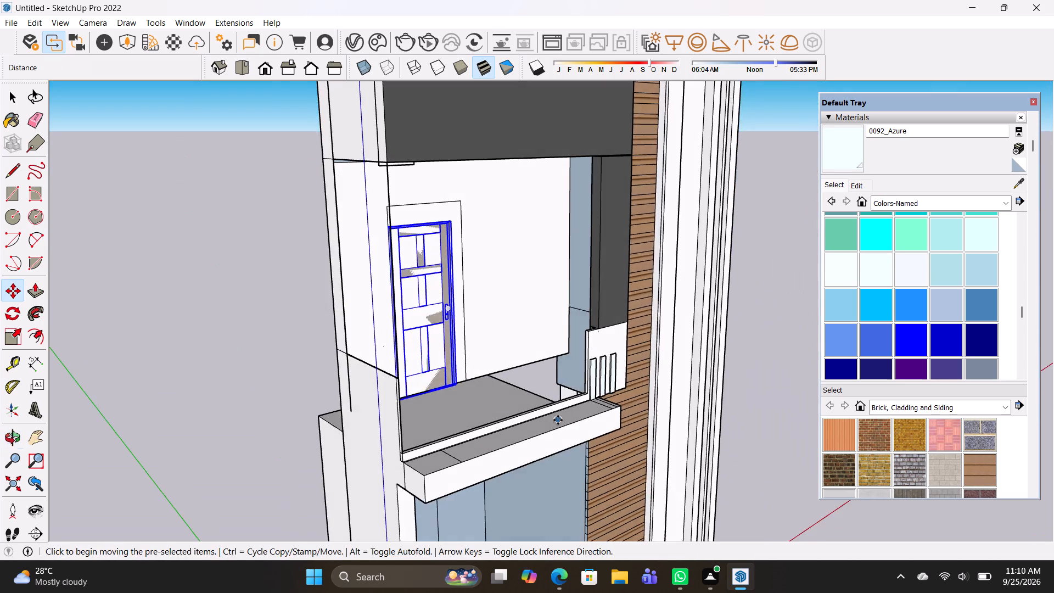
scroll(458, 410, up, 20)
scroll(458, 410, up, 1)
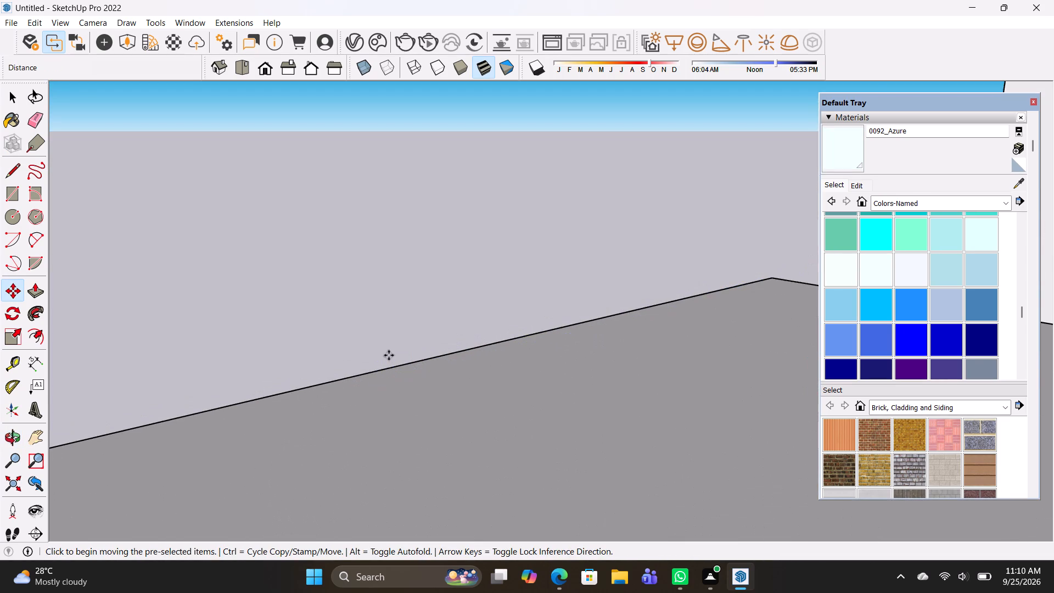
scroll(390, 351, up, 1)
scroll(390, 351, down, 4)
click(389, 332)
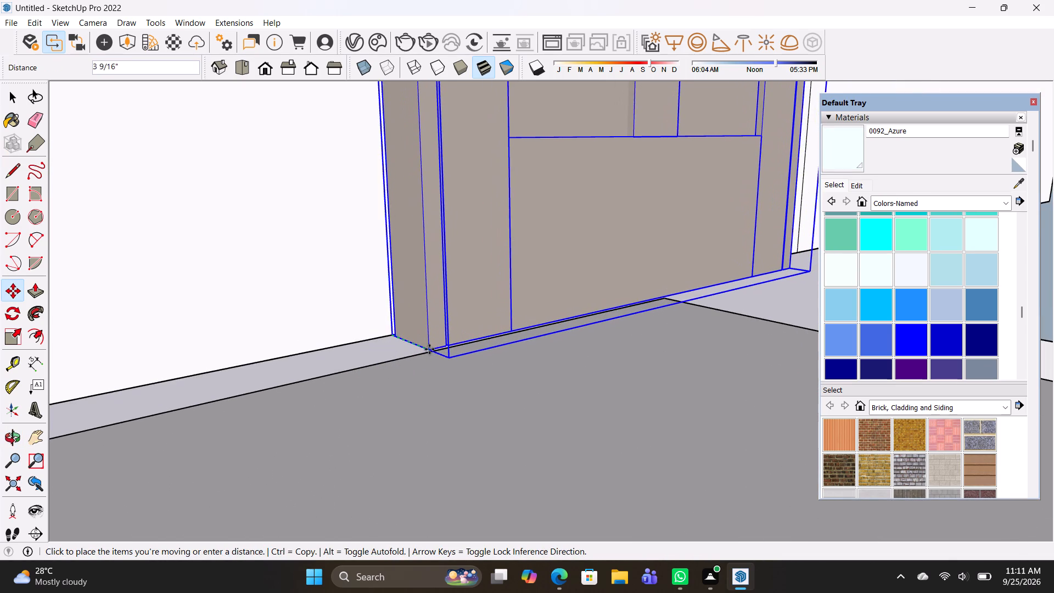
click(429, 349)
scroll(453, 370, down, 16)
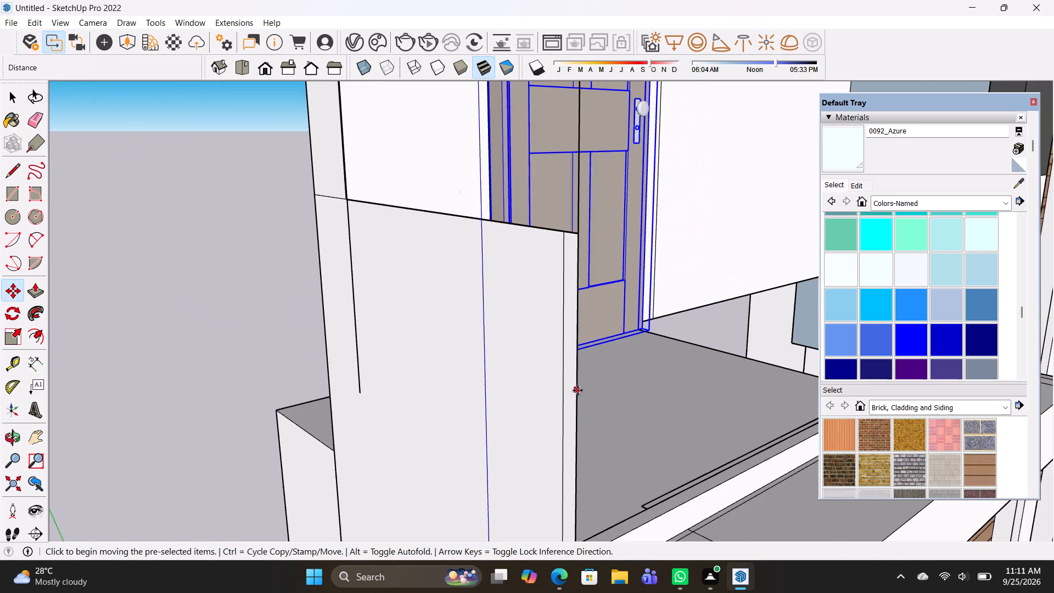
scroll(578, 390, down, 5)
middle_drag(623, 427, 396, 382)
scroll(436, 378, down, 5)
shift+middle_drag(467, 384, 467, 410)
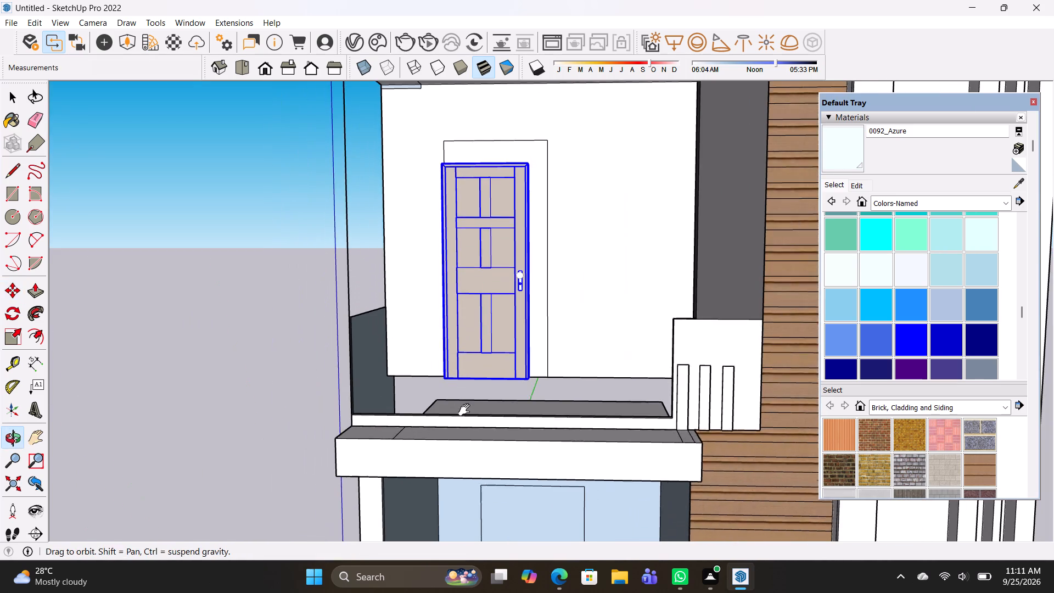
shift+middle_drag(467, 410, 466, 428)
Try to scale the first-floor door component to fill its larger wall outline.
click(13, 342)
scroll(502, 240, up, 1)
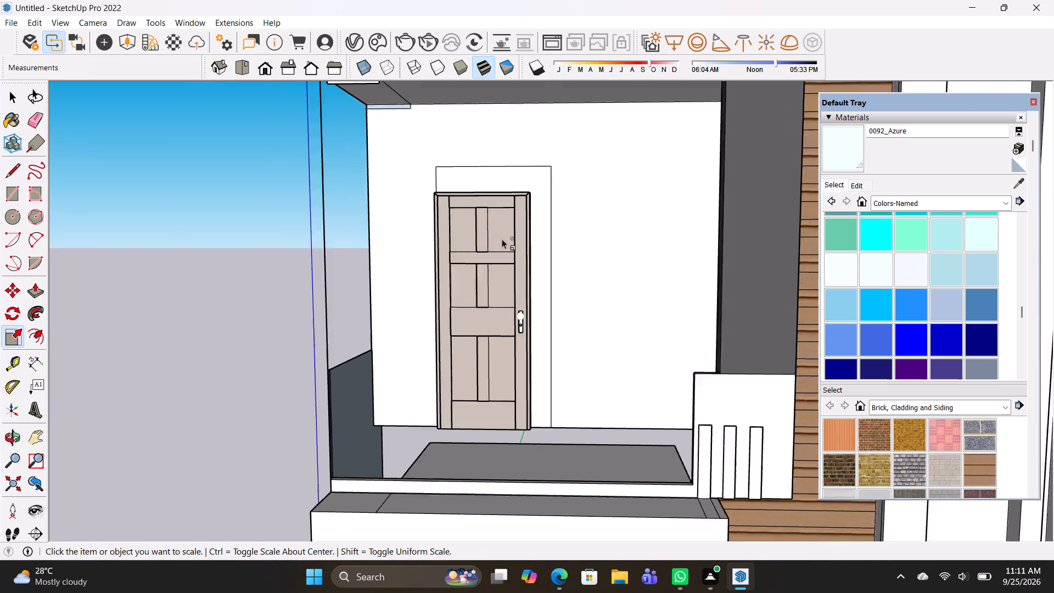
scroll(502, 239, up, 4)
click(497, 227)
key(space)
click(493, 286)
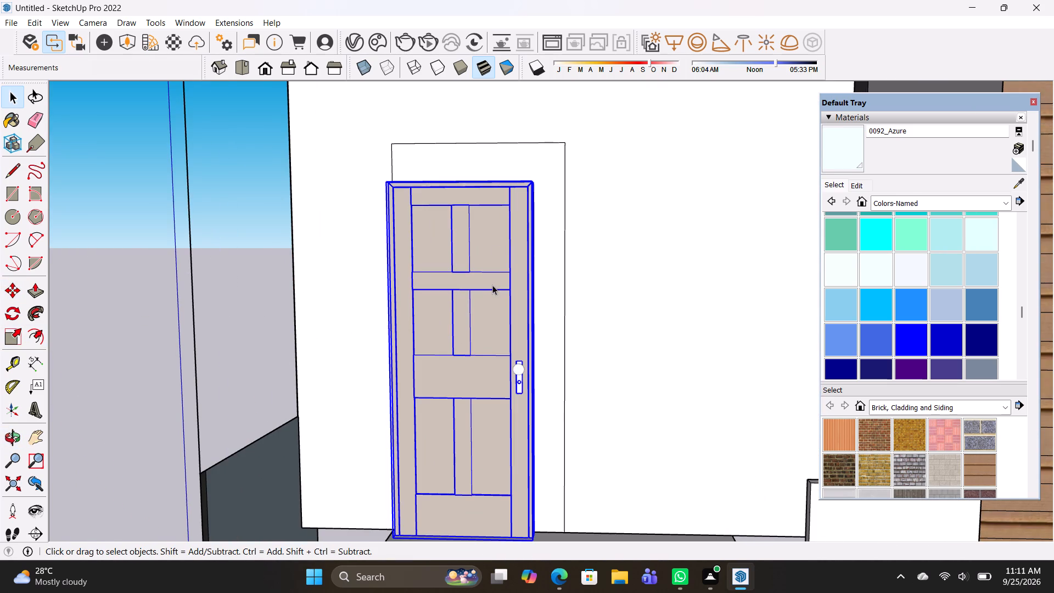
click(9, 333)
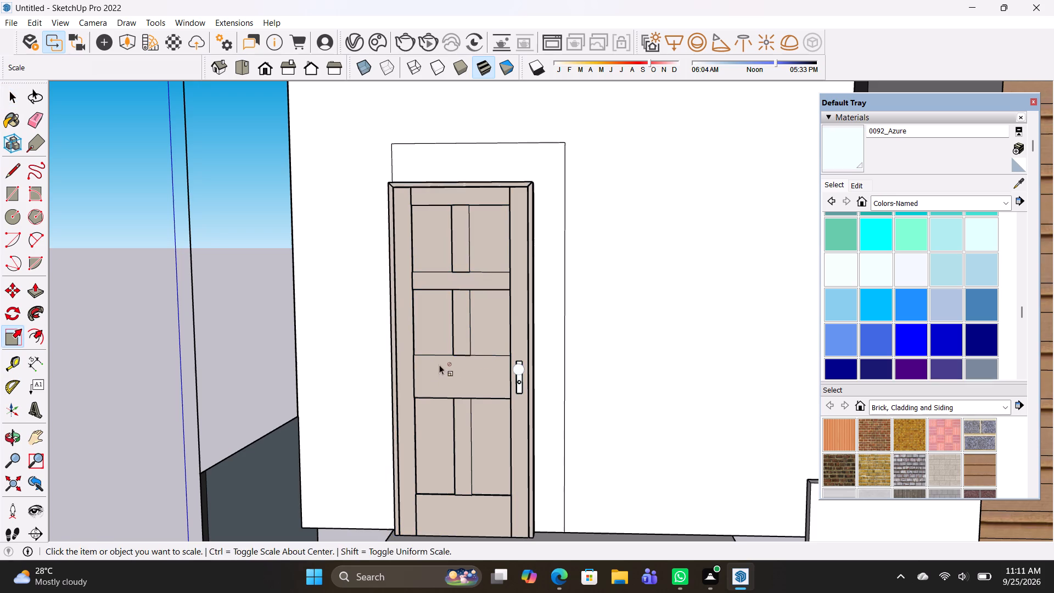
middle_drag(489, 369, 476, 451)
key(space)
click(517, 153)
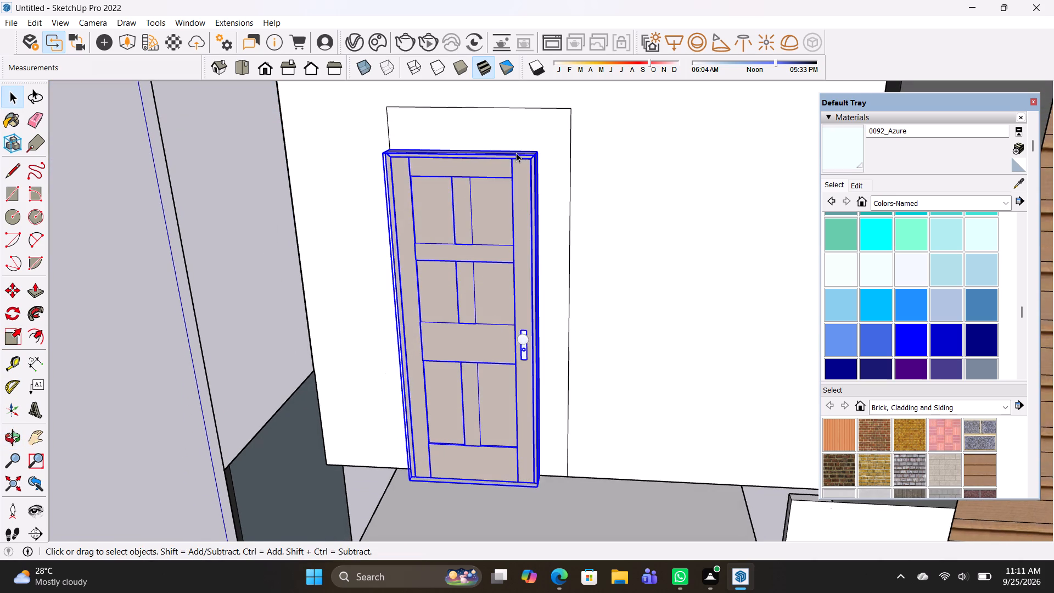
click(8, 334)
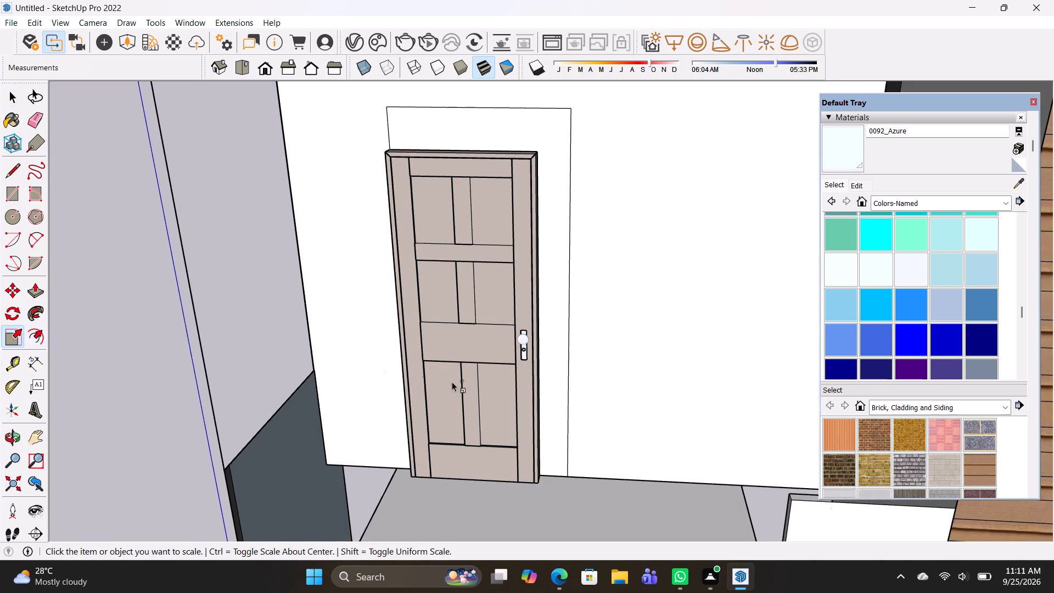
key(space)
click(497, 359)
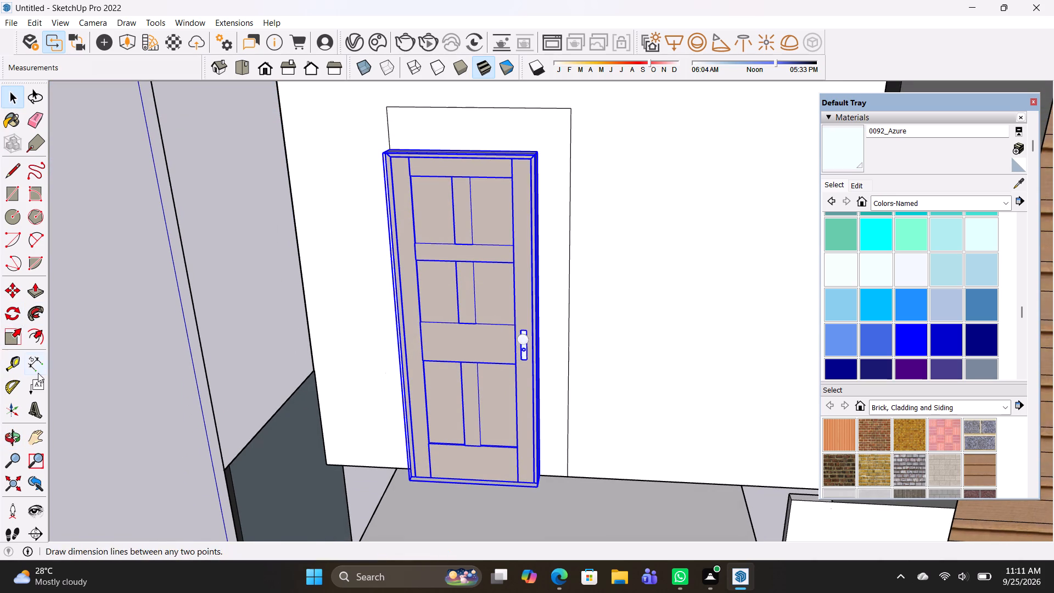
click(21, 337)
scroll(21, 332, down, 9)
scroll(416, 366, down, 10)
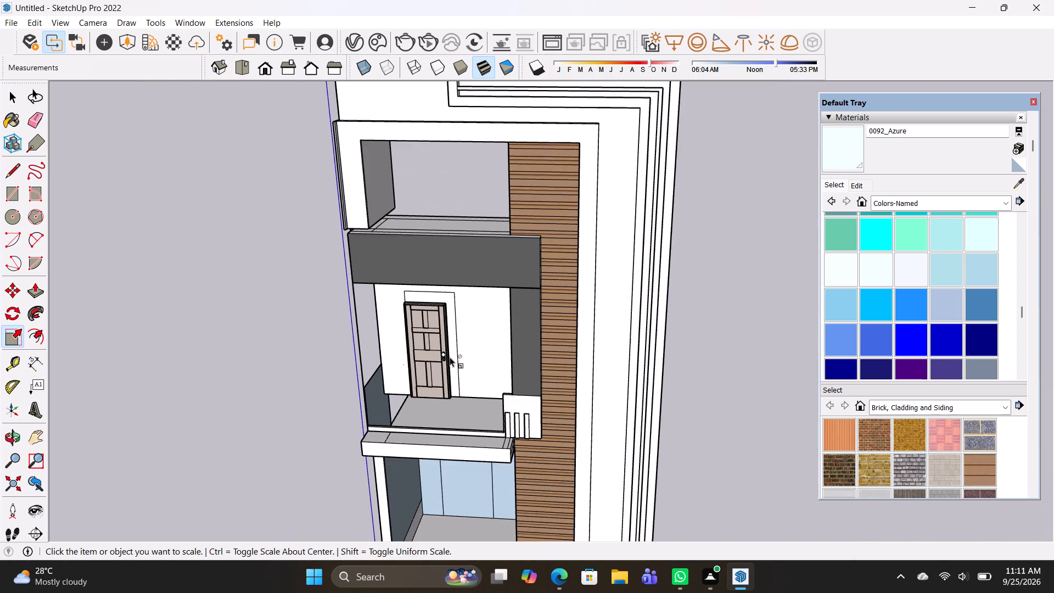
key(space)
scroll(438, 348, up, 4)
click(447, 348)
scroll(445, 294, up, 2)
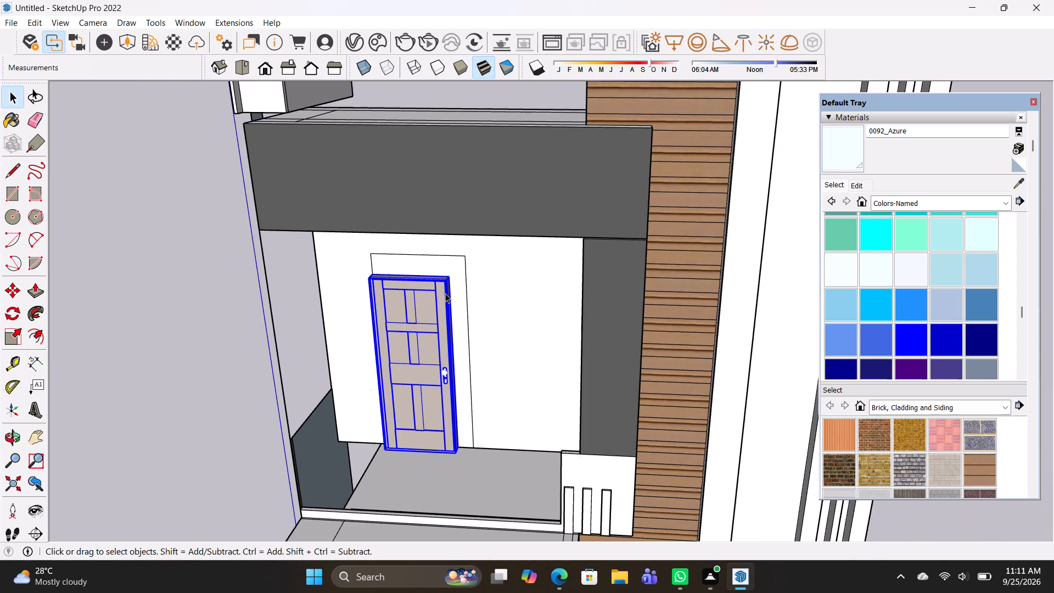
Erase the leftover rectangular outline edges on the wall around the first-floor door.
key(e)
click(459, 260)
drag(472, 277, 458, 273)
click(458, 273)
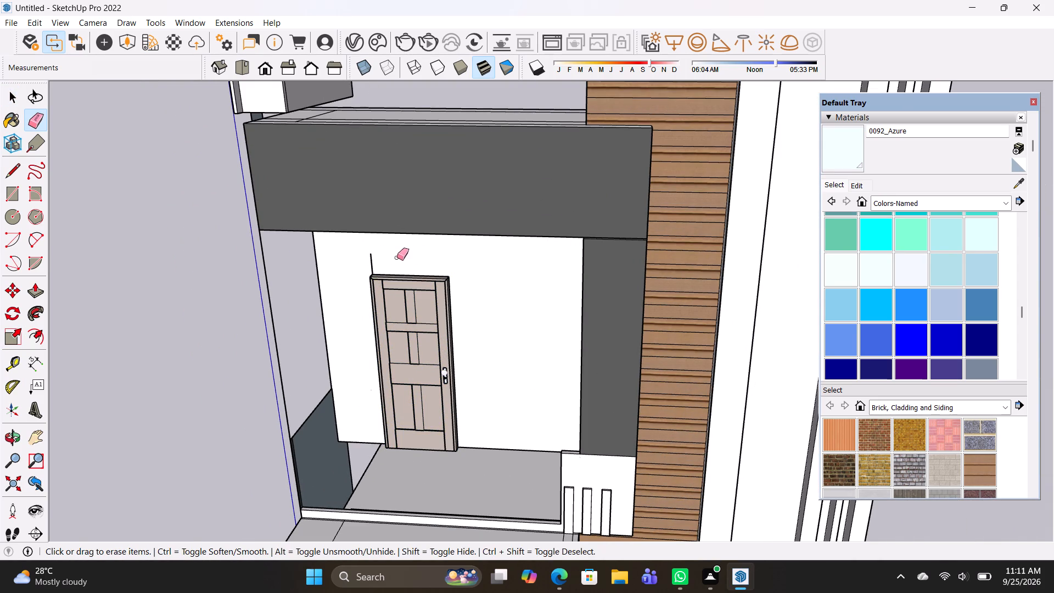
drag(371, 258, 354, 260)
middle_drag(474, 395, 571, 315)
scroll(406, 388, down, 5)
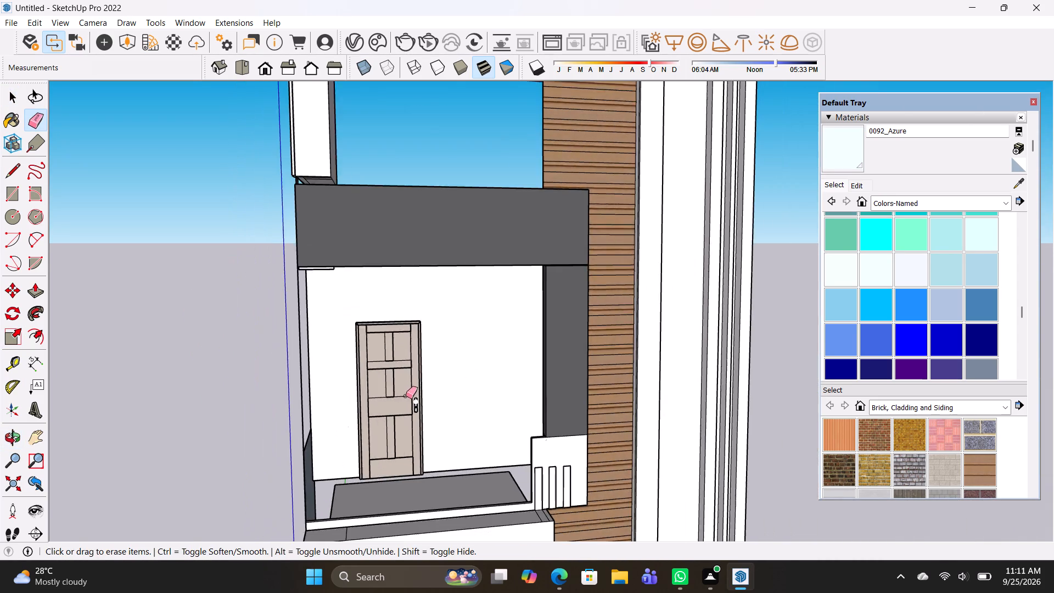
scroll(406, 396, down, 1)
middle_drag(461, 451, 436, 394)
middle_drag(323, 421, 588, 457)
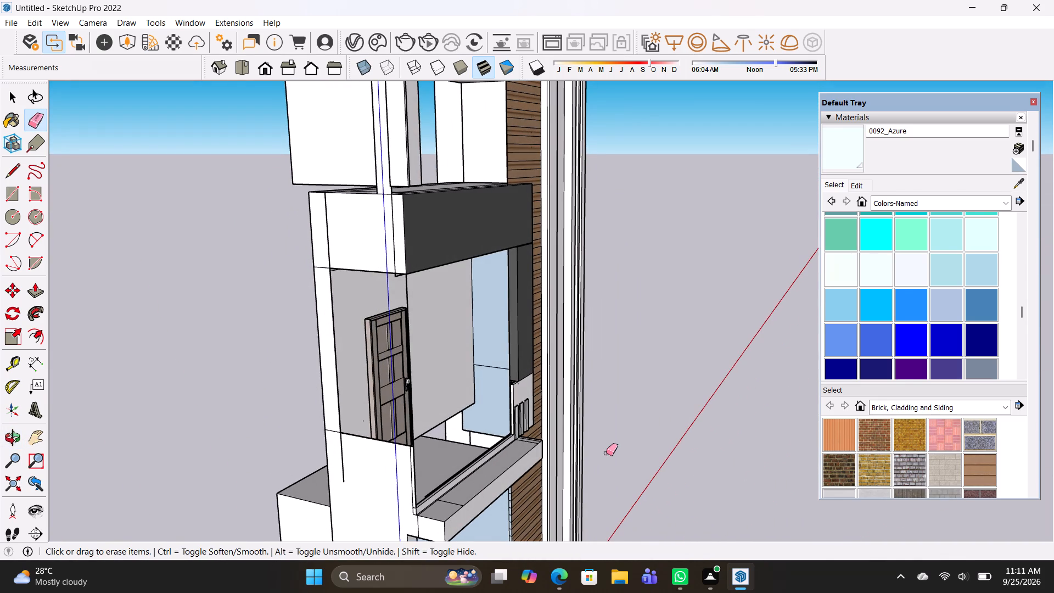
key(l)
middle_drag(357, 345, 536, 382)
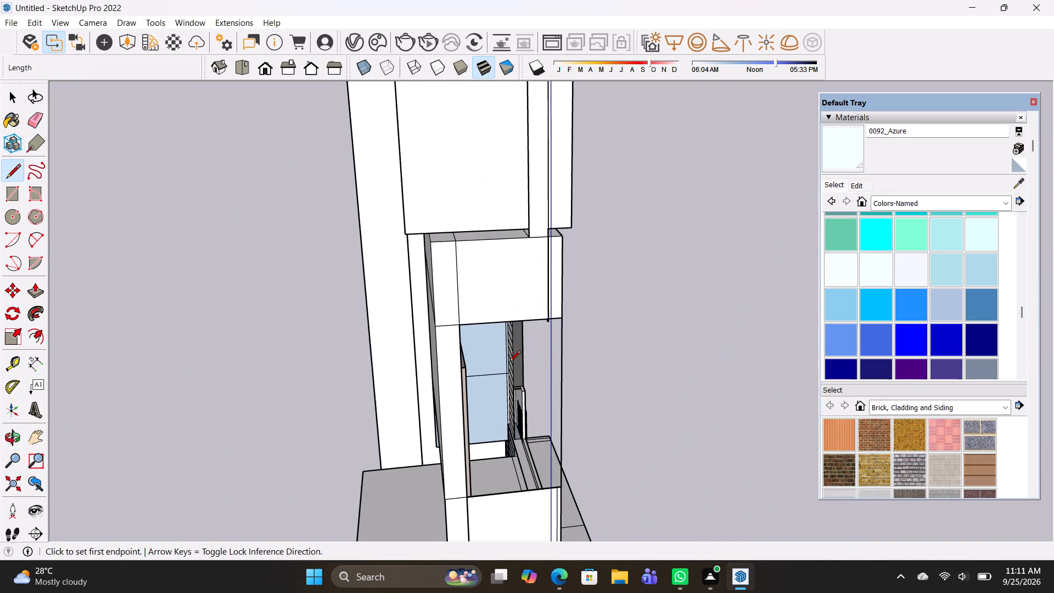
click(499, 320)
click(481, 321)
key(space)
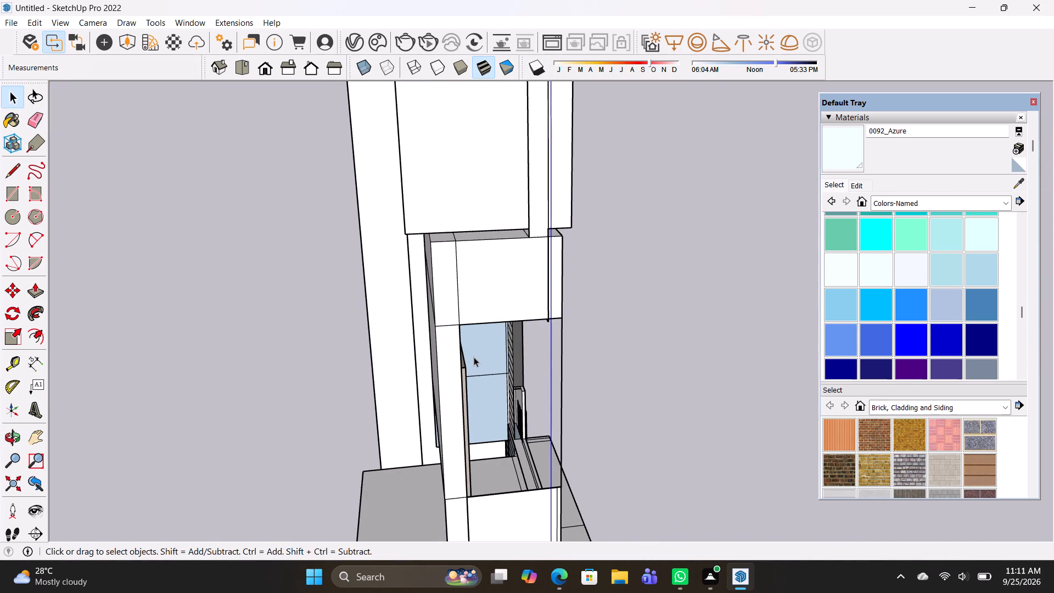
Draw a 3' 8" by 7' rectangle that closes the first-floor side opening.
key(r)
click(460, 326)
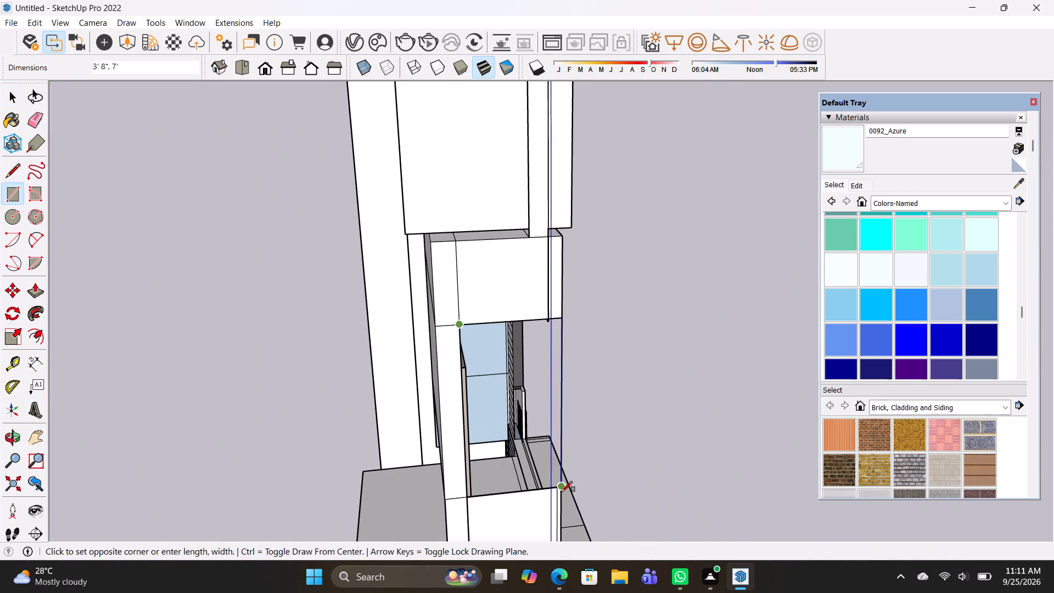
click(562, 485)
Delete the face covering the front of the first-floor balcony opening.
middle_drag(574, 522, 277, 505)
key(space)
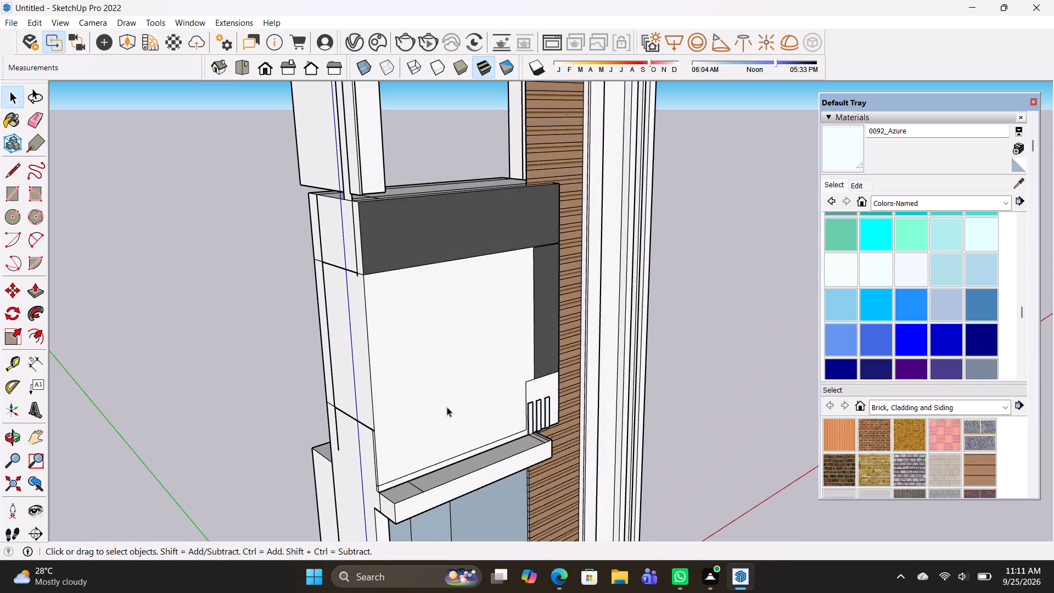
click(447, 406)
double_click(447, 406)
click(440, 412)
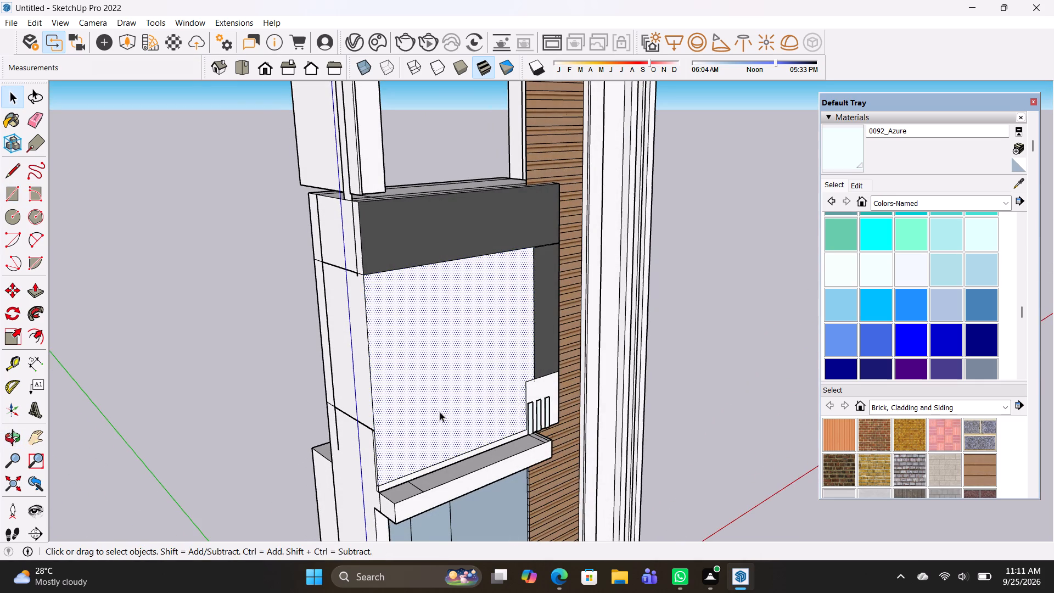
key(Delete)
Import Untitled.skp, the wooden door, and place it near the bottom corner of the ground-floor door outline.
middle_drag(457, 437, 259, 384)
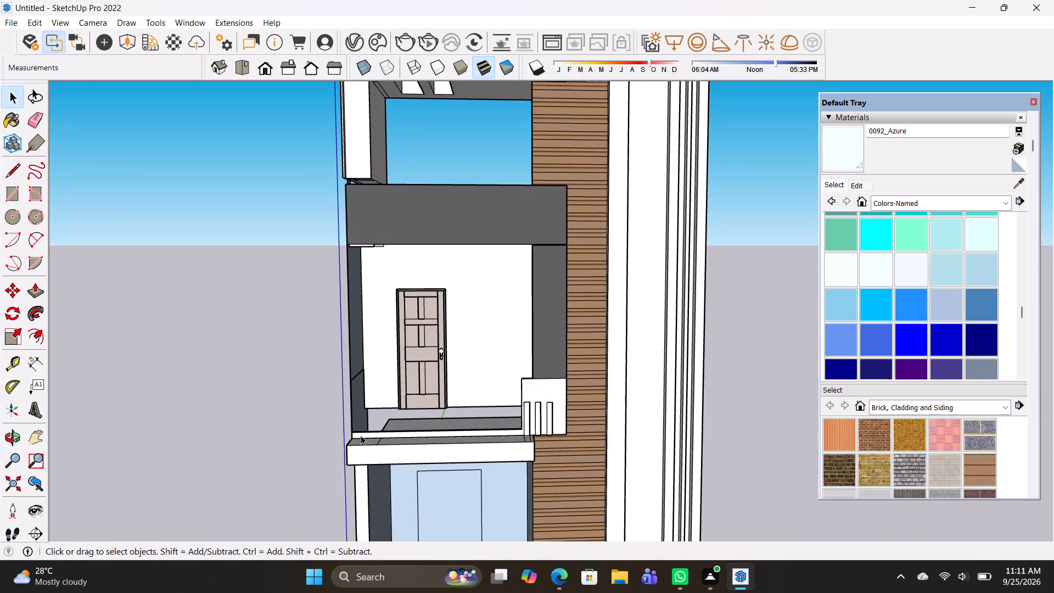
shift+middle_drag(450, 485, 424, 329)
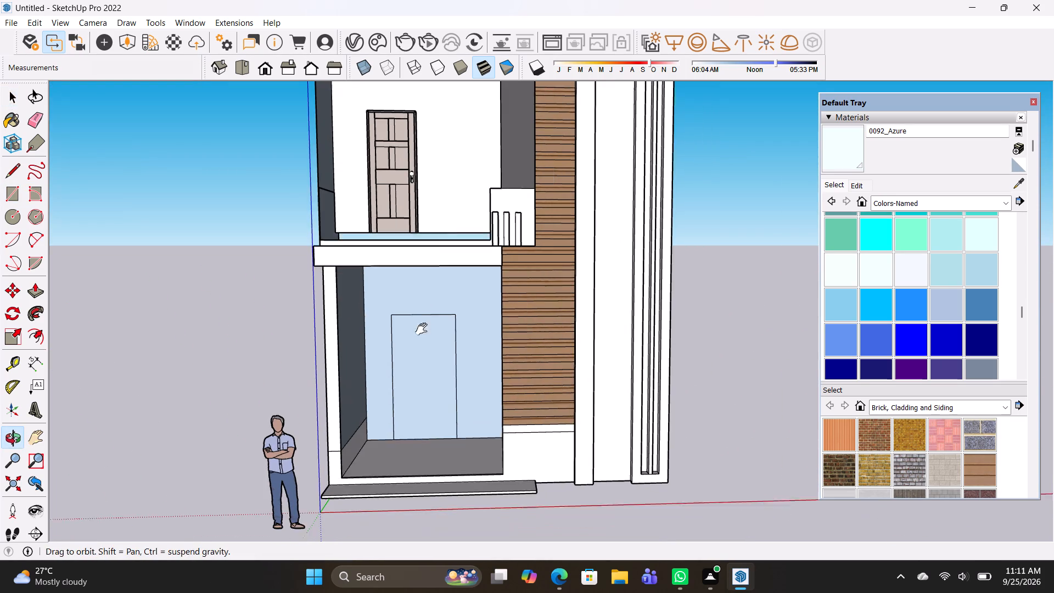
shift+middle_drag(424, 329, 424, 311)
click(6, 24)
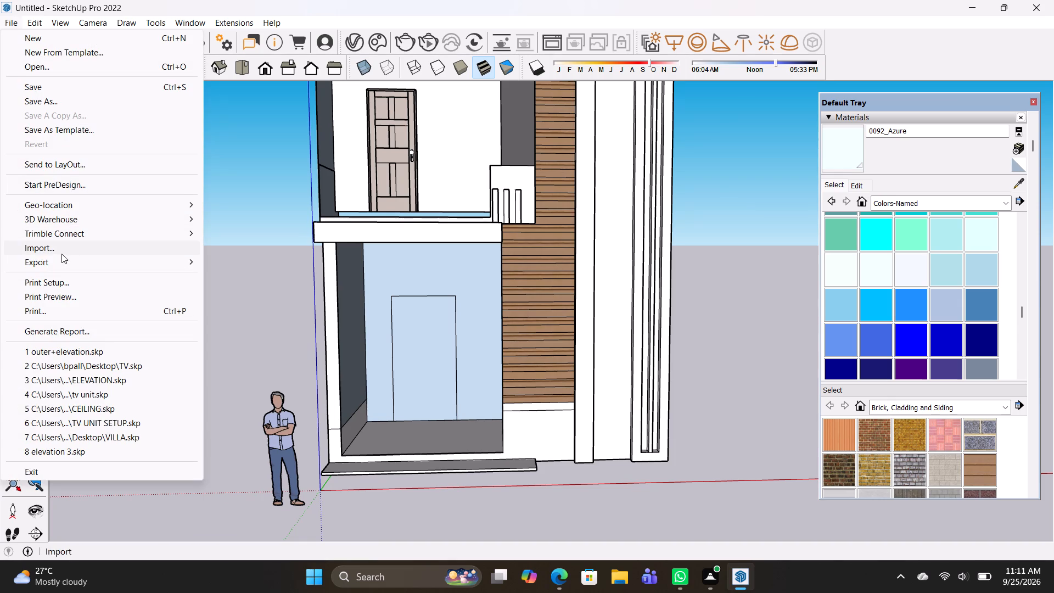
click(60, 258)
click(61, 248)
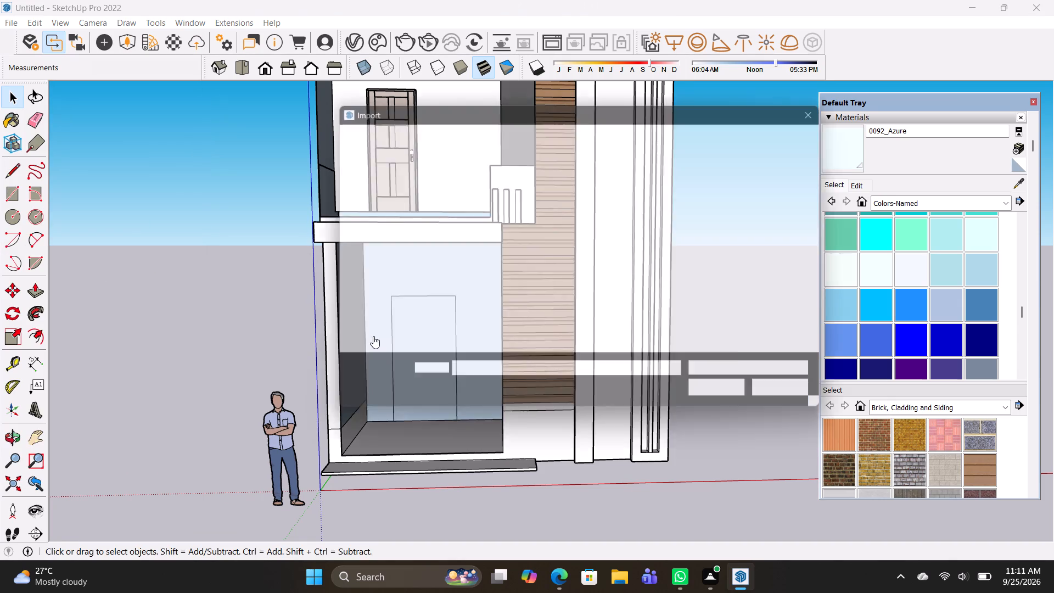
click(606, 295)
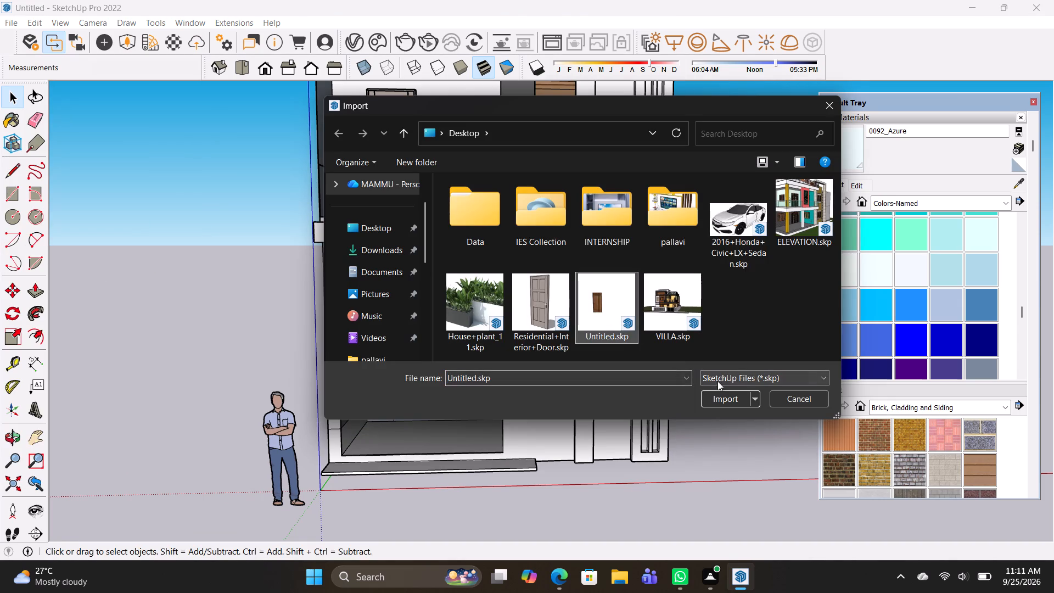
click(722, 393)
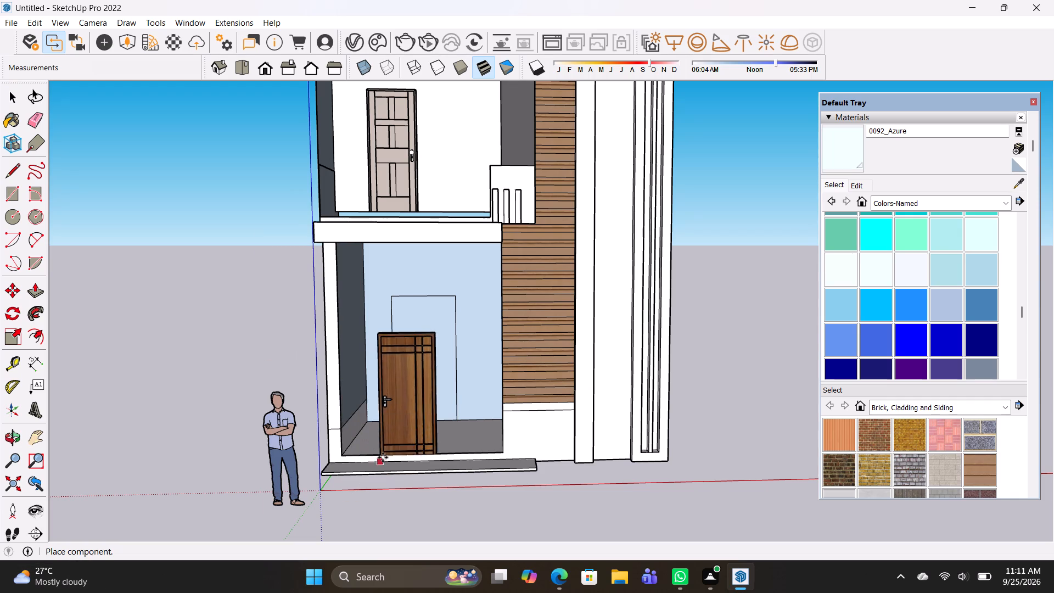
click(398, 430)
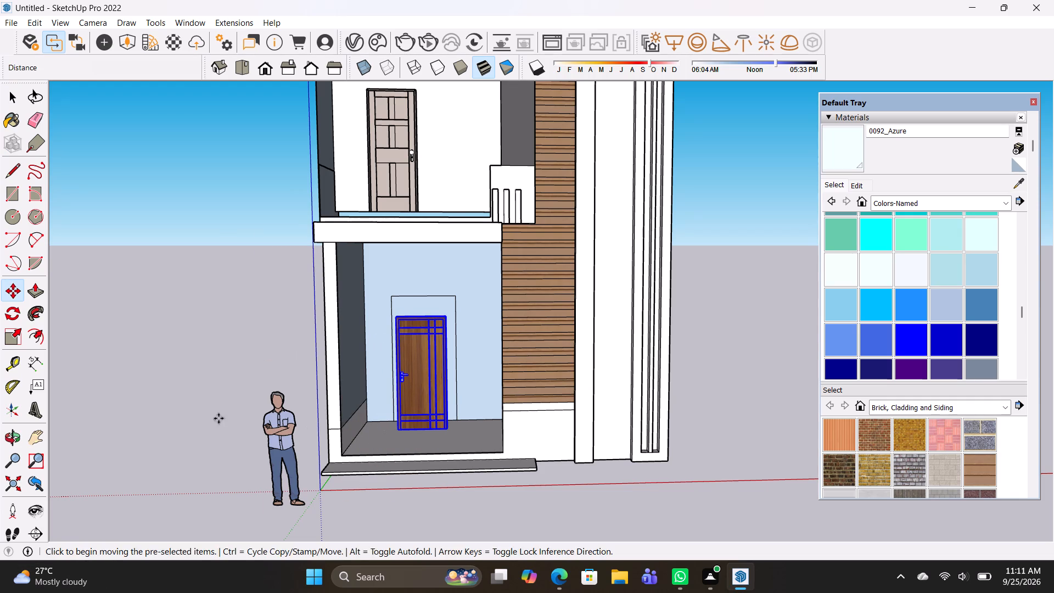
Move the wooden door 2' 3/16" back so its rear bottom corner meets the ground-floor wall at the outline's base.
click(9, 338)
scroll(457, 377, up, 2)
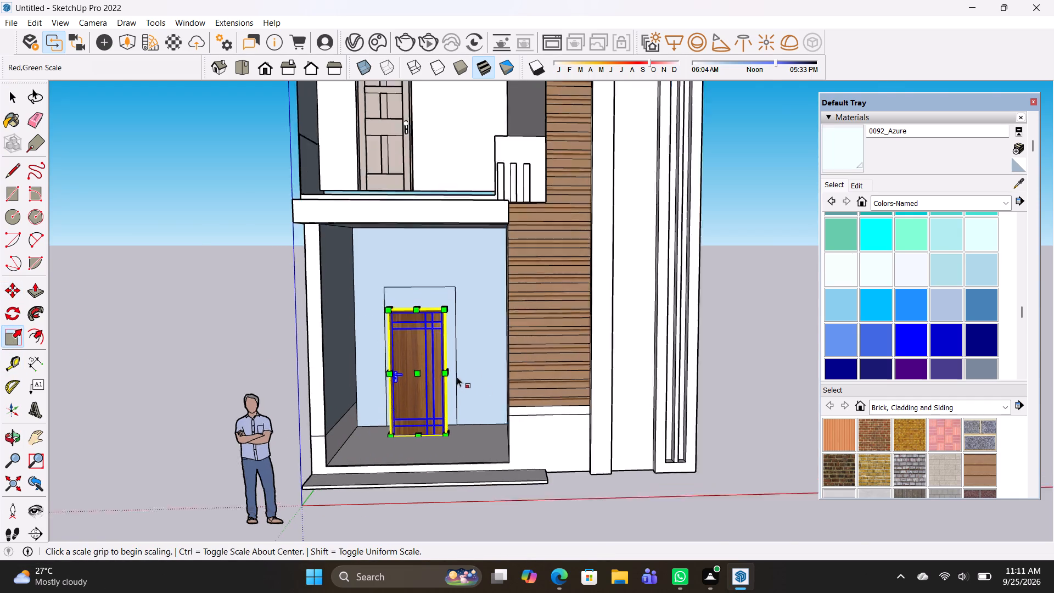
scroll(457, 377, up, 6)
middle_drag(342, 480, 448, 493)
scroll(168, 499, up, 5)
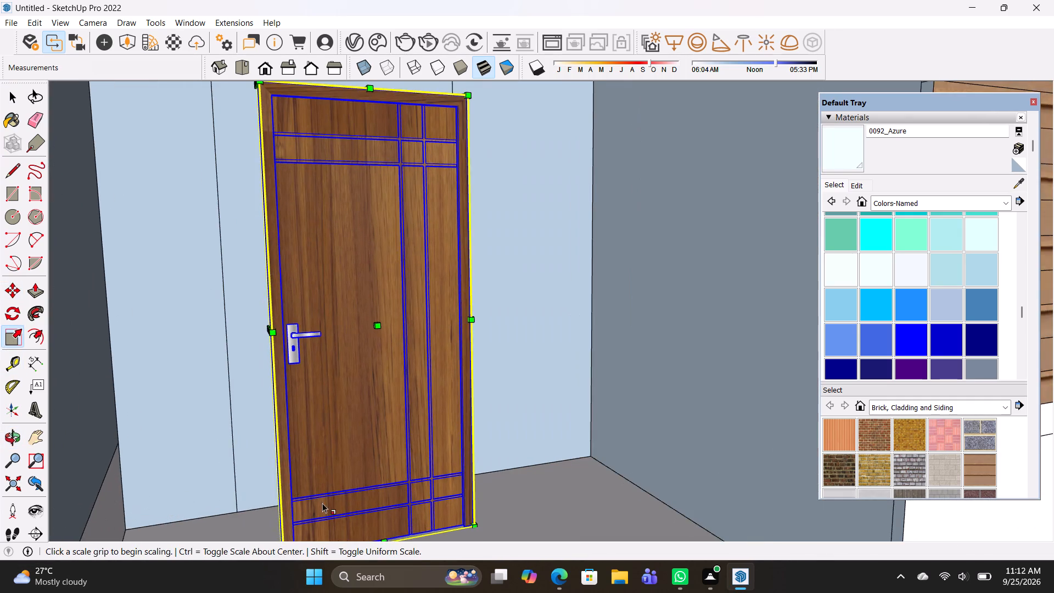
middle_drag(322, 500, 311, 385)
key(m)
middle_drag(317, 432, 400, 443)
scroll(260, 461, up, 2)
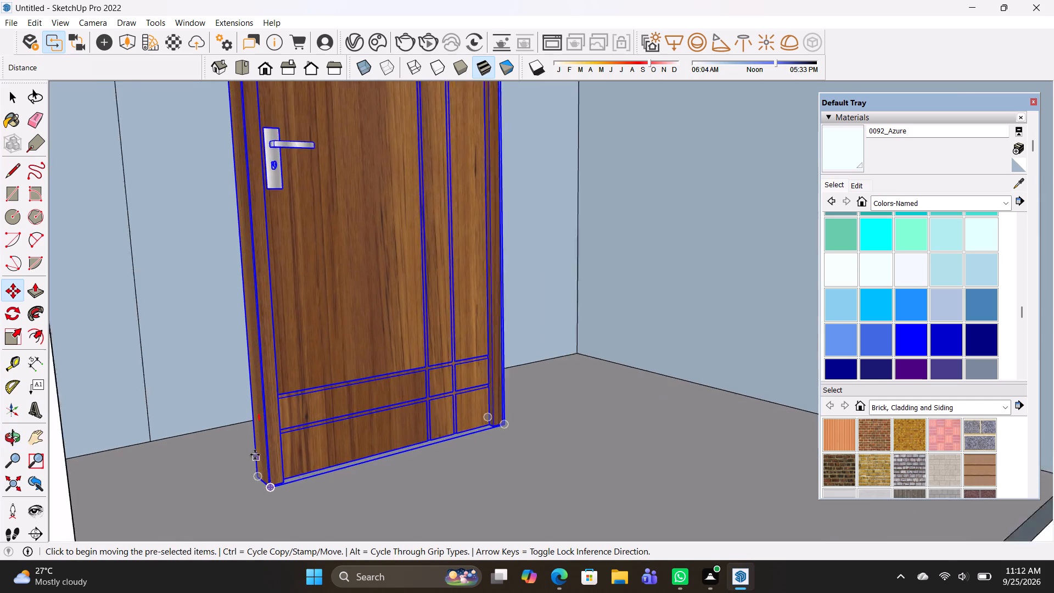
scroll(255, 455, up, 3)
drag(260, 479, 252, 478)
click(122, 434)
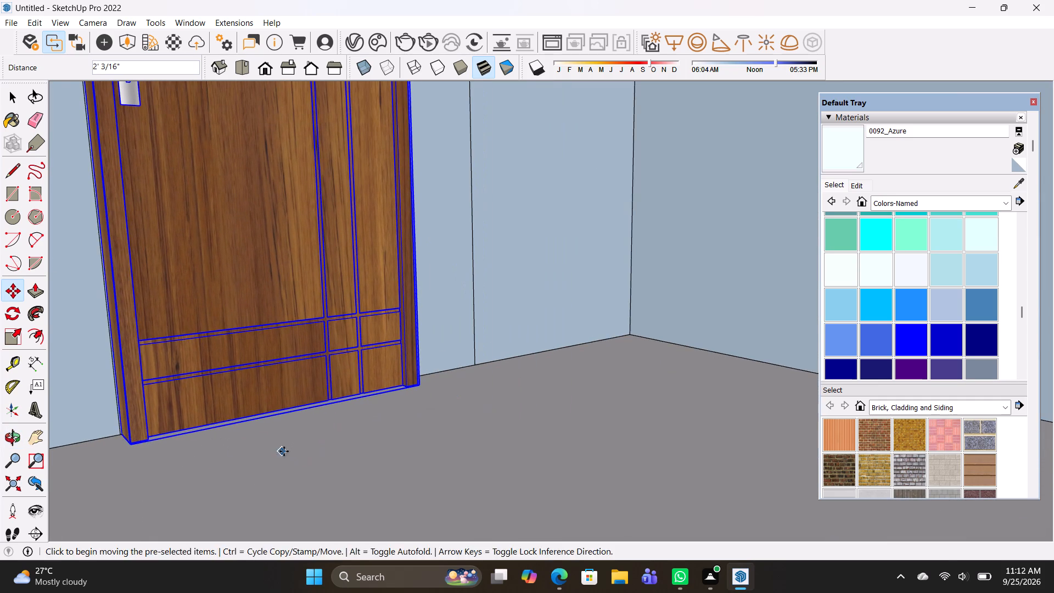
Scale the wooden door's width along the red axis until its side meets the ground-floor outline's far vertical edge.
middle_drag(284, 450, 52, 437)
scroll(204, 417, down, 6)
click(8, 331)
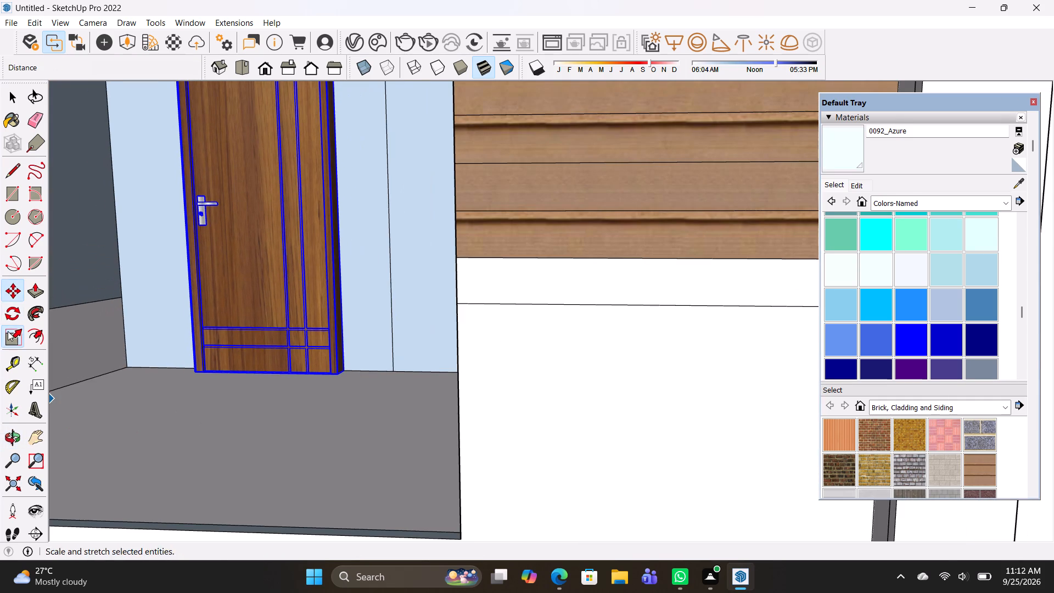
scroll(399, 216, up, 6)
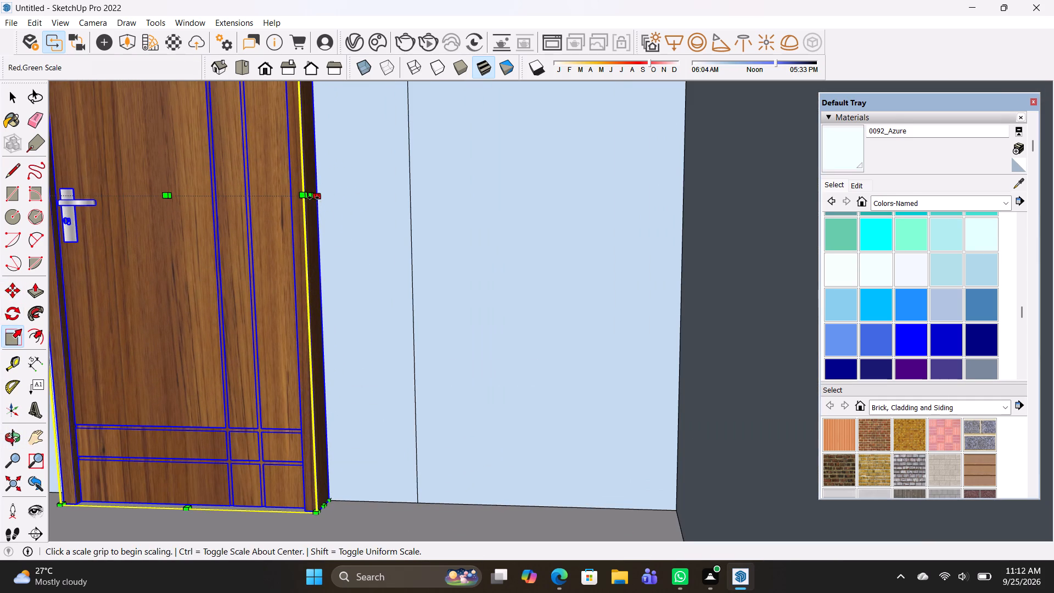
drag(312, 198, 325, 199)
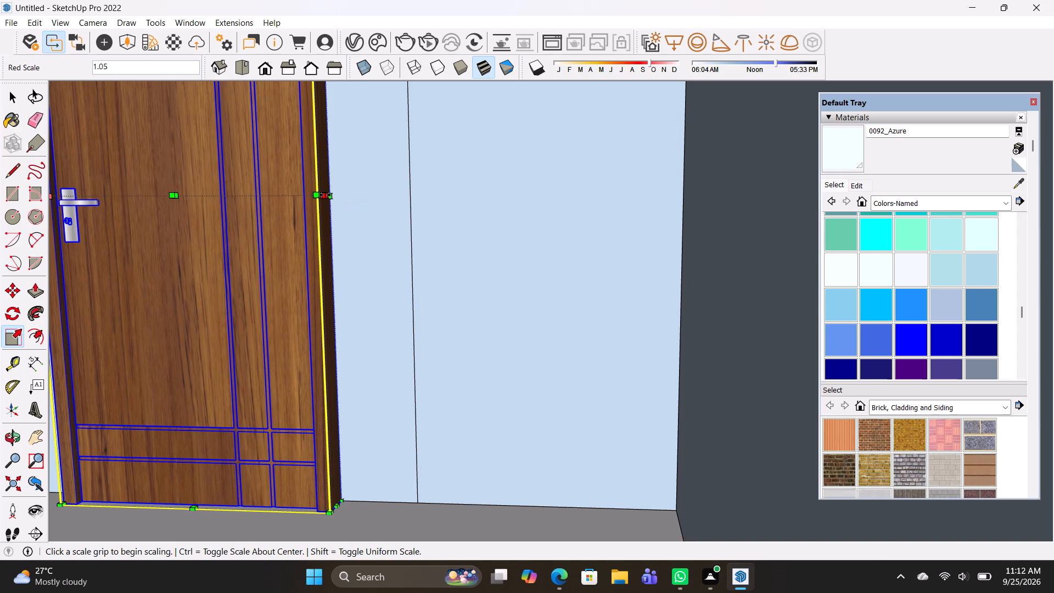
click(325, 195)
click(406, 192)
Scale the wooden door's height by about 1.01 so its top meets the outline's top edge.
scroll(405, 258, down, 6)
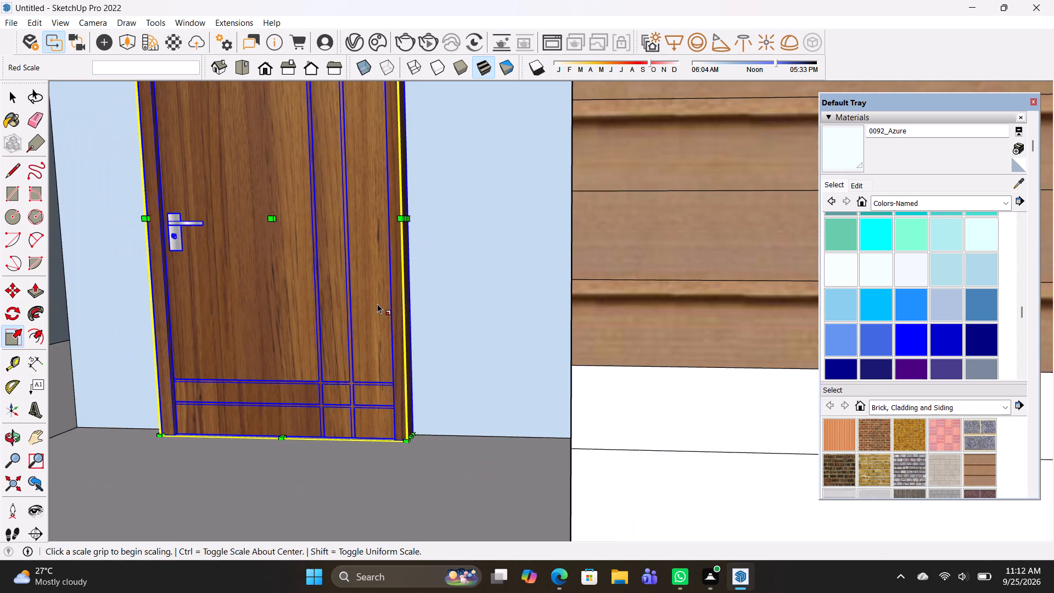
middle_drag(375, 303, 354, 497)
scroll(282, 221, up, 10)
middle_drag(320, 266, 320, 299)
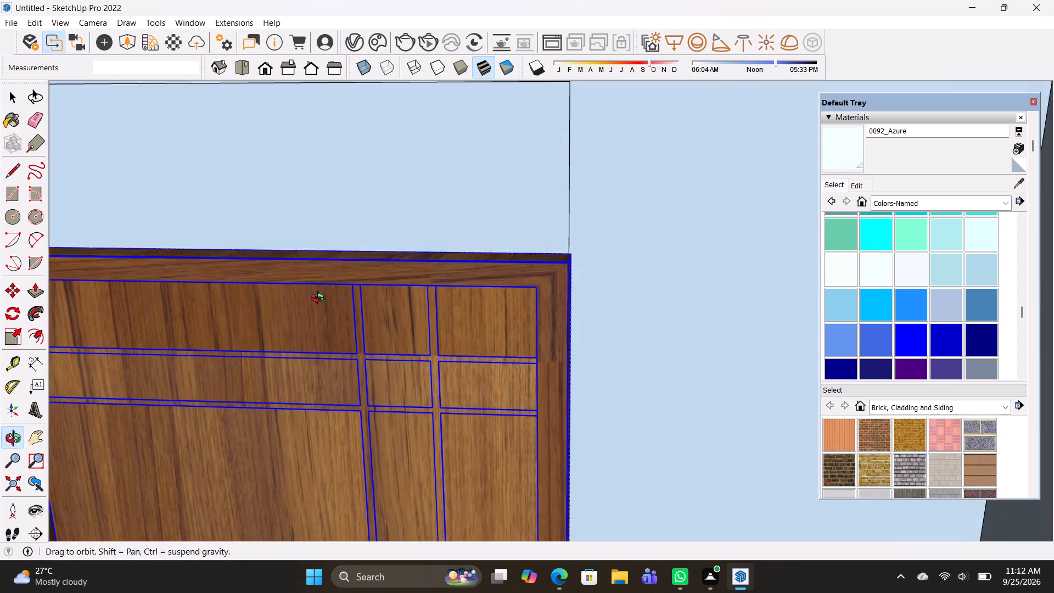
middle_drag(320, 299, 322, 340)
click(267, 248)
shift+middle_drag(265, 119, 322, 282)
click(312, 254)
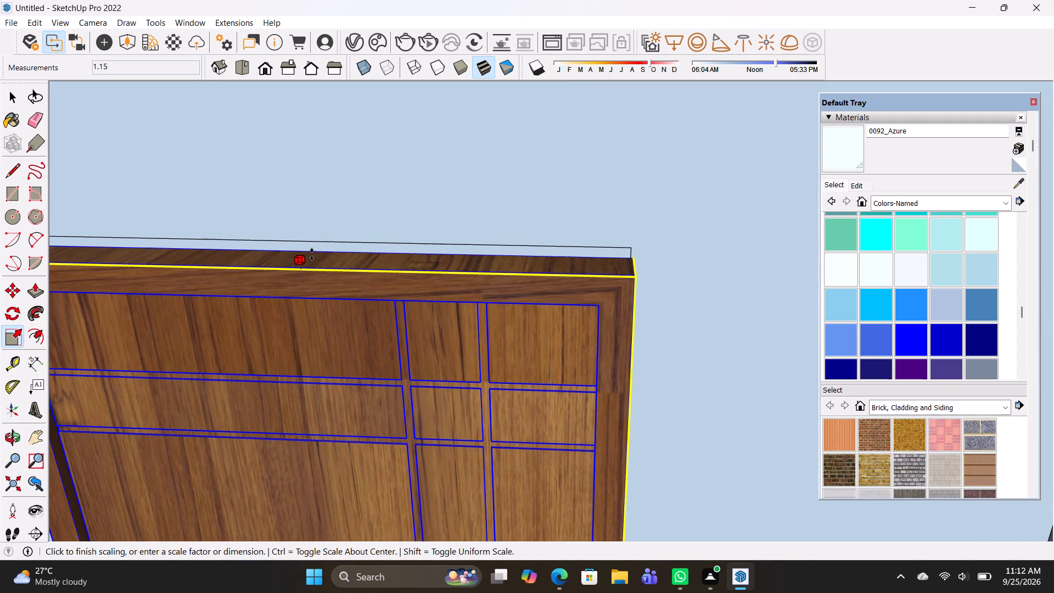
click(304, 256)
click(330, 244)
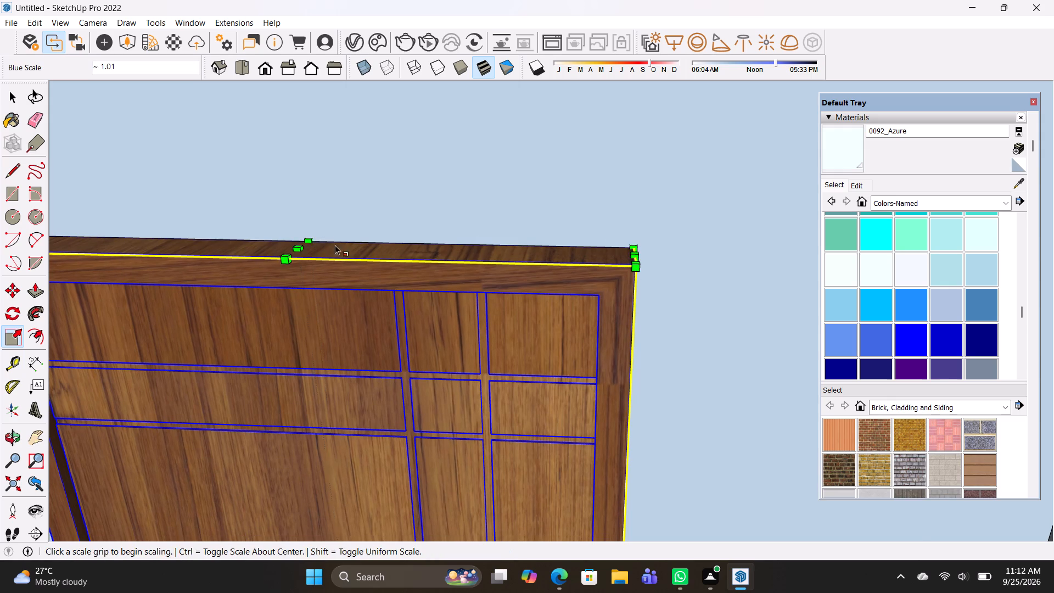
Pull the ground-floor wall face surrounding the wooden door out by 1 1/8".
scroll(344, 288, down, 19)
shift+middle_drag(377, 458, 428, 246)
middle_drag(405, 416, 446, 333)
key(space)
click(480, 347)
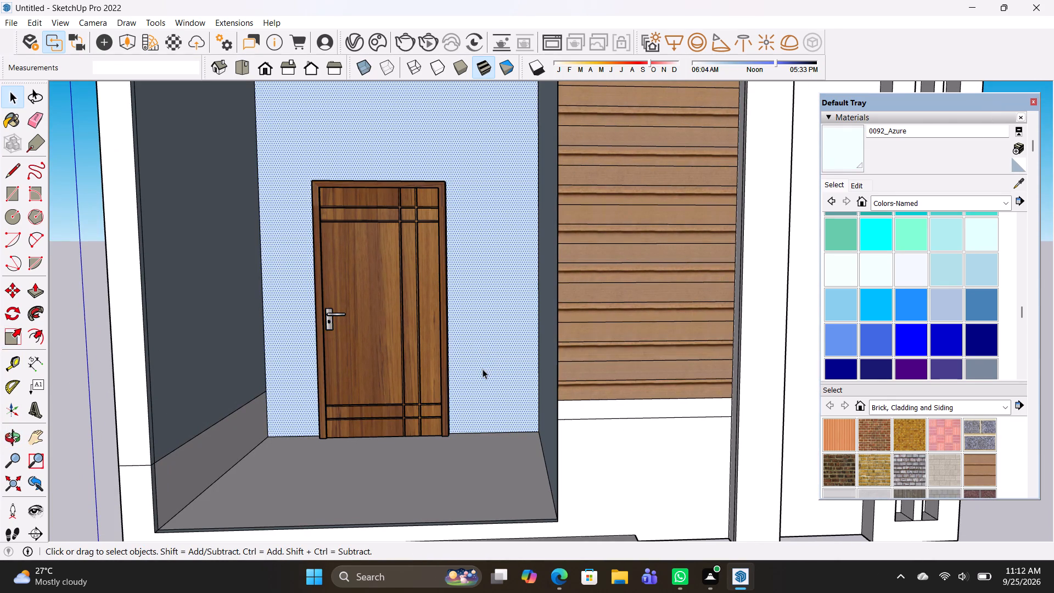
key(p)
click(480, 376)
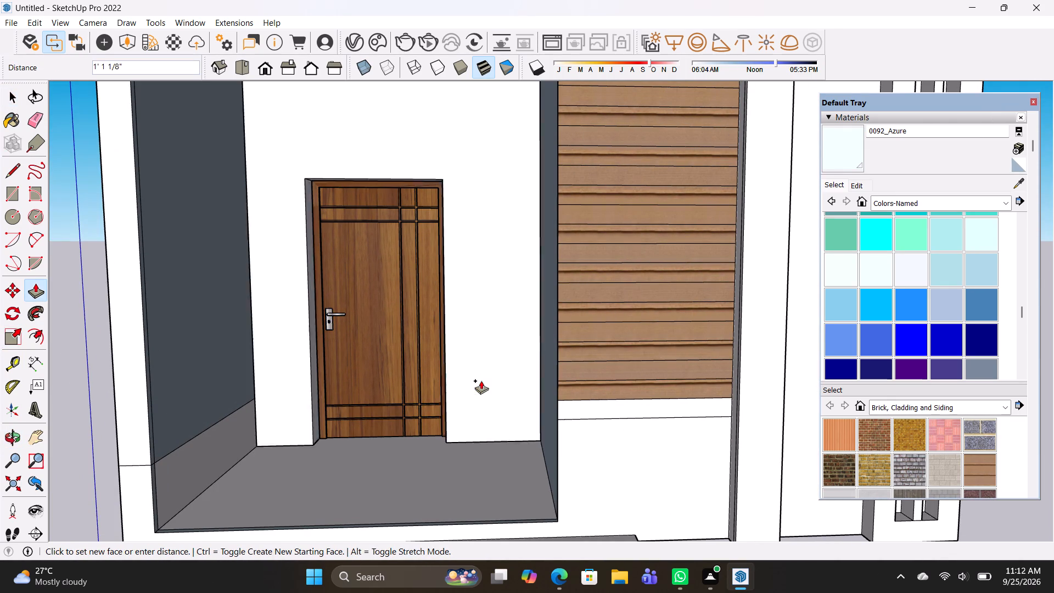
scroll(479, 364, up, 2)
middle_drag(475, 380, 427, 396)
scroll(467, 367, up, 2)
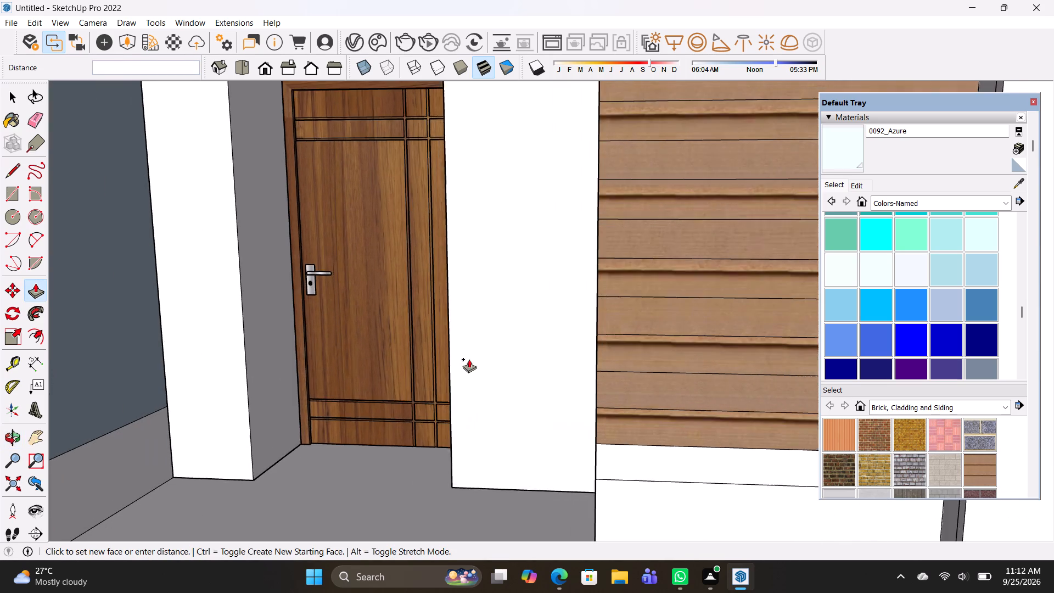
scroll(469, 359, up, 6)
click(493, 345)
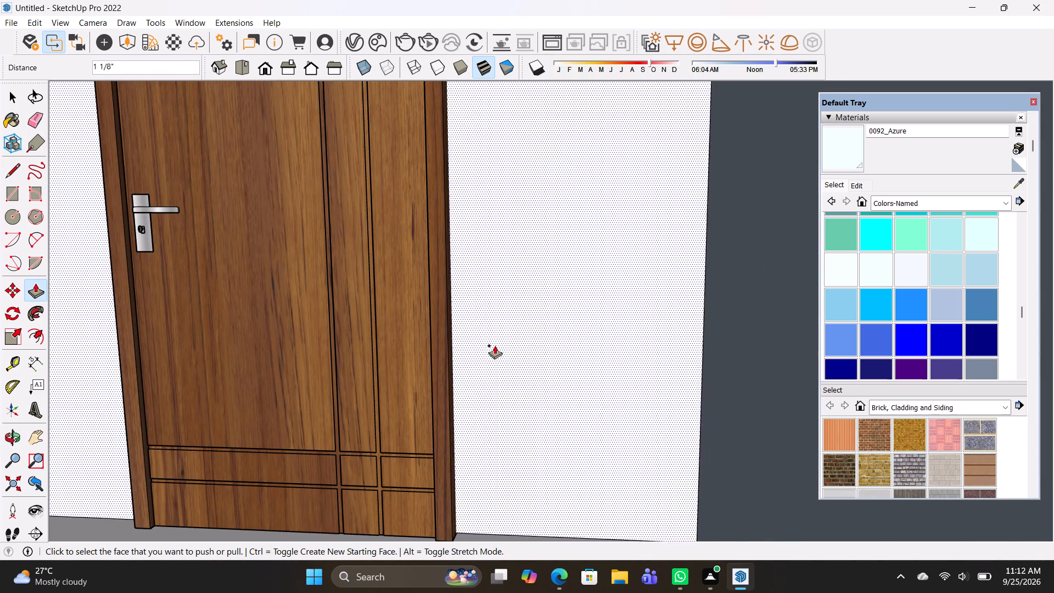
Import House+plant_11.skp into the model and place it near the front of the house.
scroll(495, 345, down, 13)
scroll(471, 441, down, 1)
shift+middle_drag(485, 439, 537, 421)
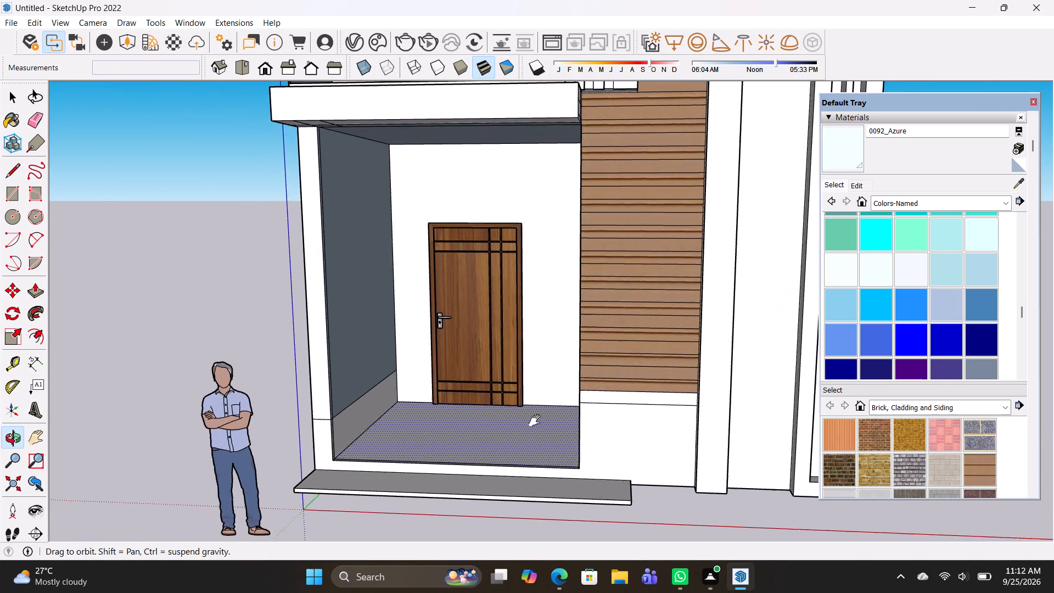
shift+middle_drag(537, 421, 535, 378)
click(1, 18)
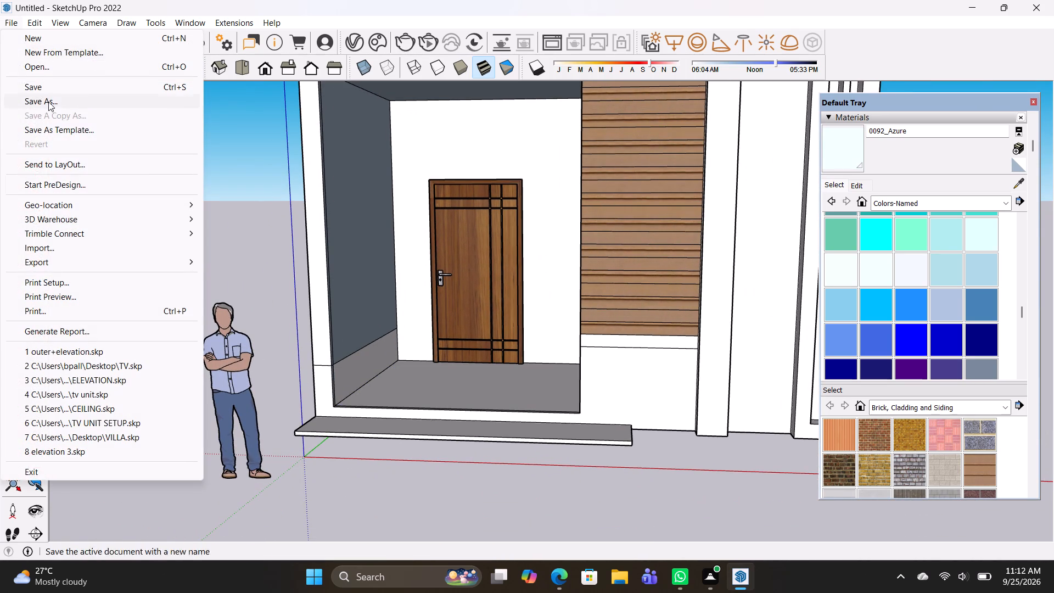
click(47, 249)
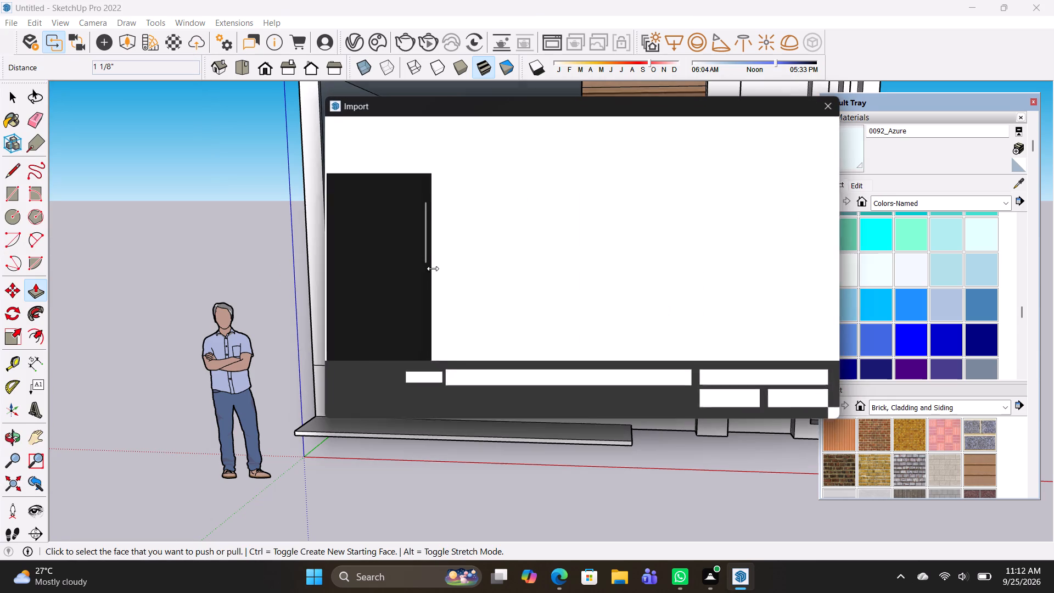
click(466, 299)
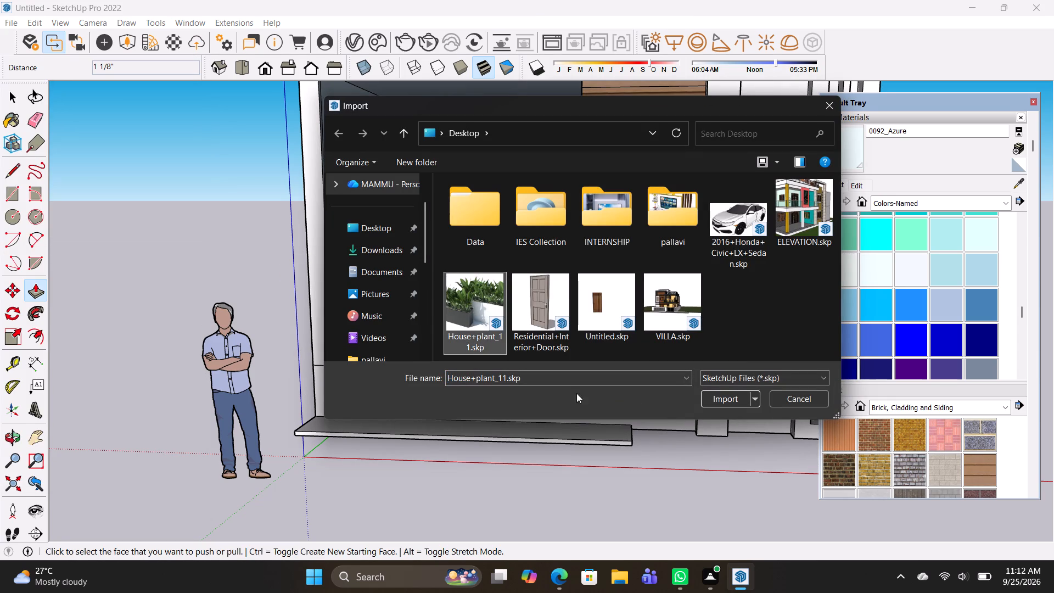
click(724, 402)
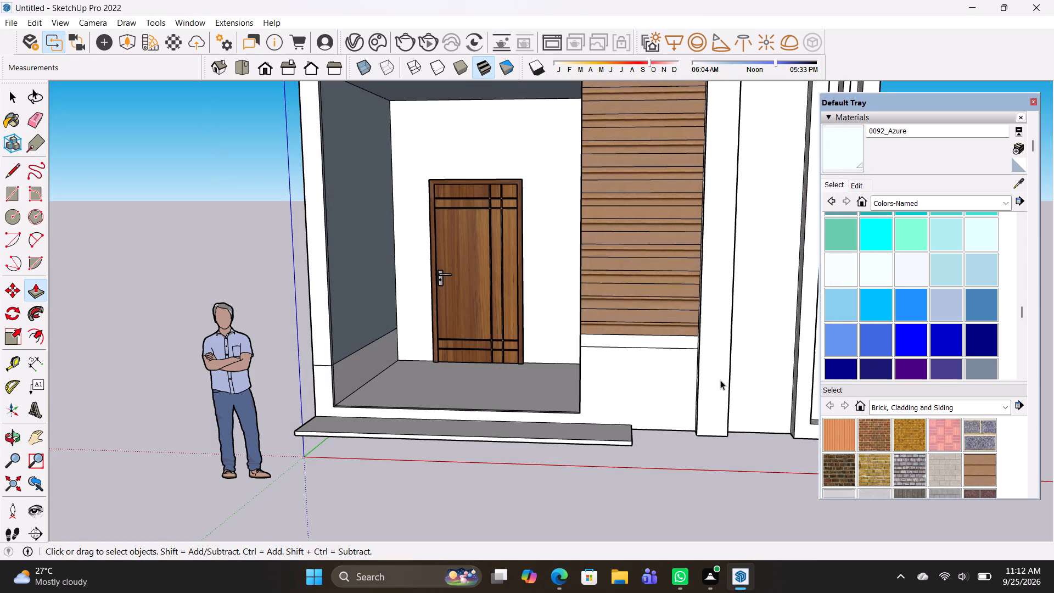
scroll(199, 372, down, 6)
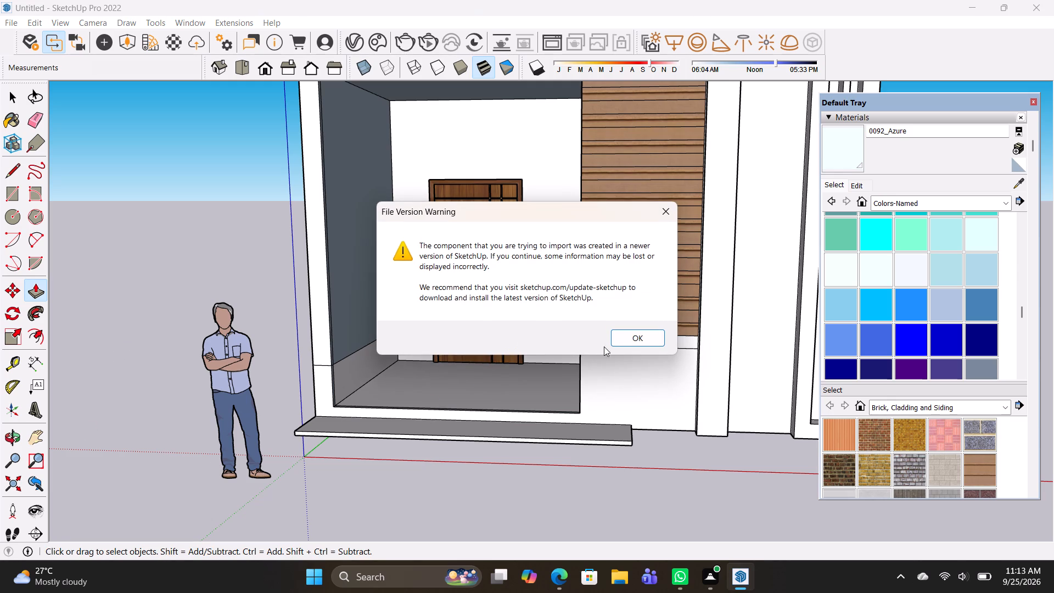
click(629, 339)
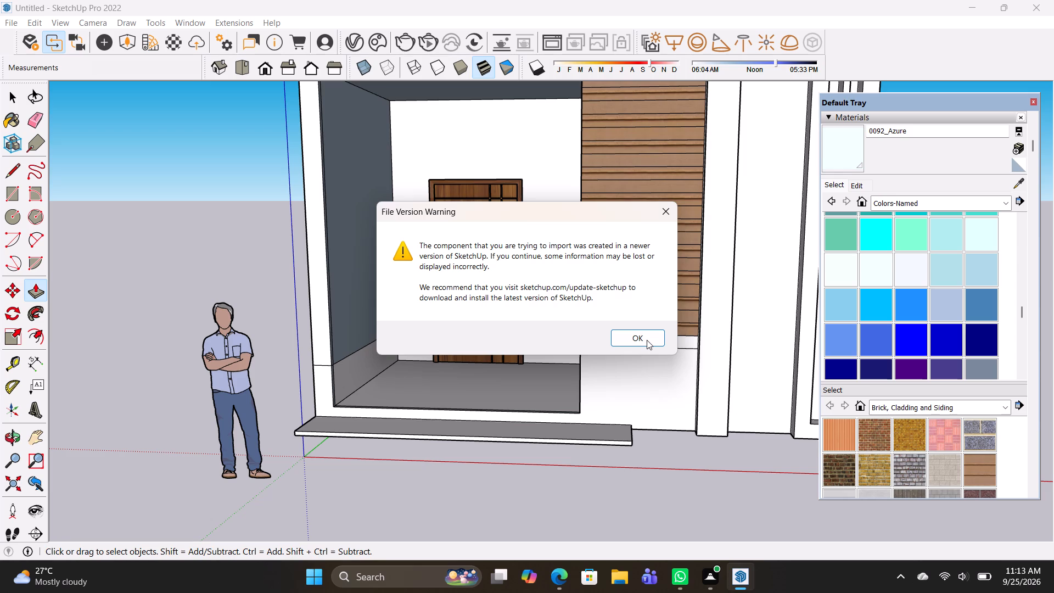
click(647, 340)
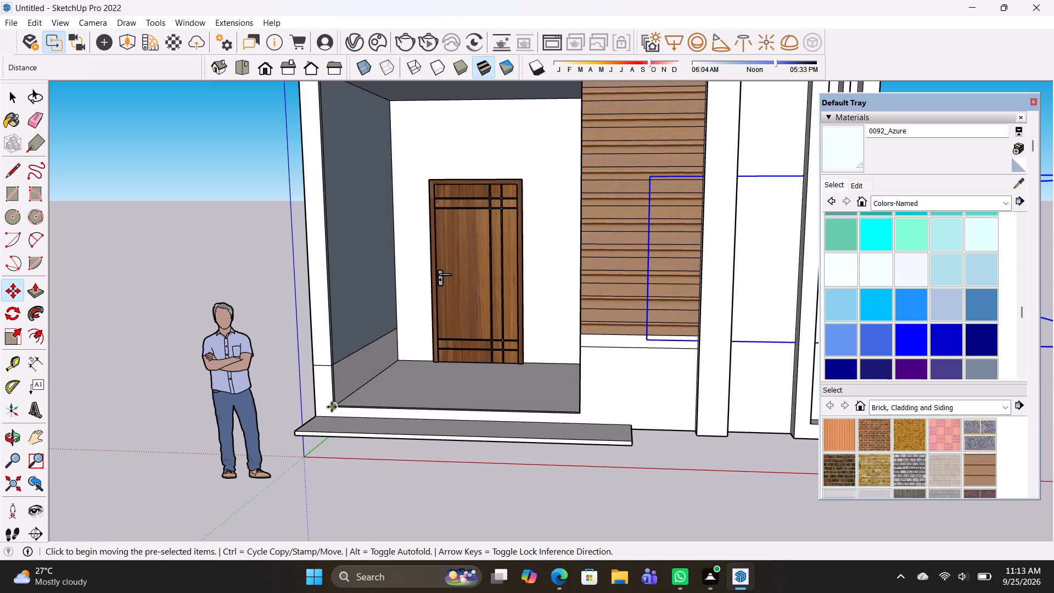
Move the imported planter component onto the open ground in front of the house.
scroll(327, 406, up, 3)
click(769, 312)
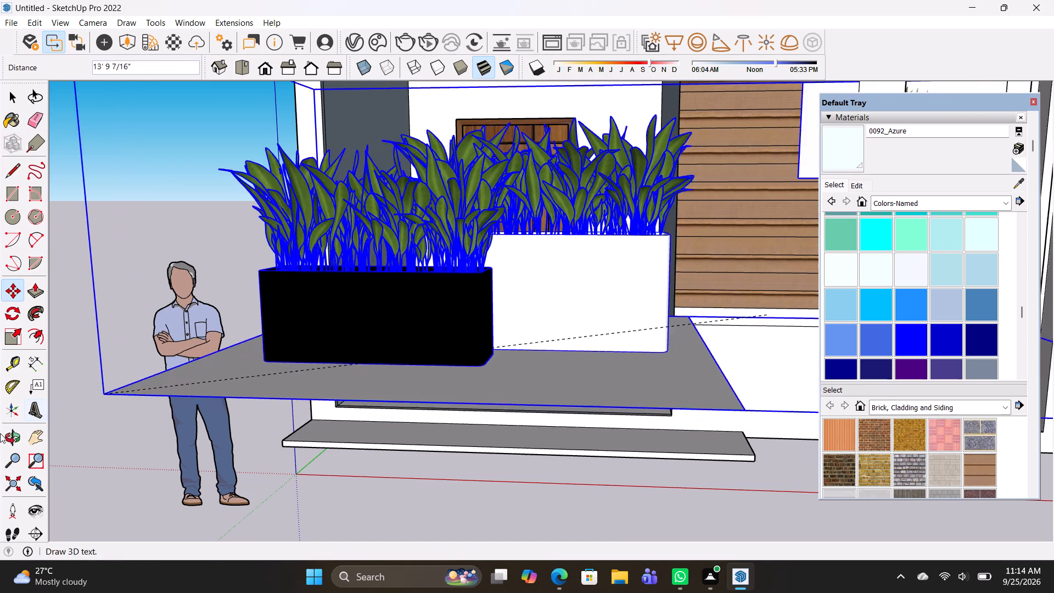
scroll(86, 437, down, 15)
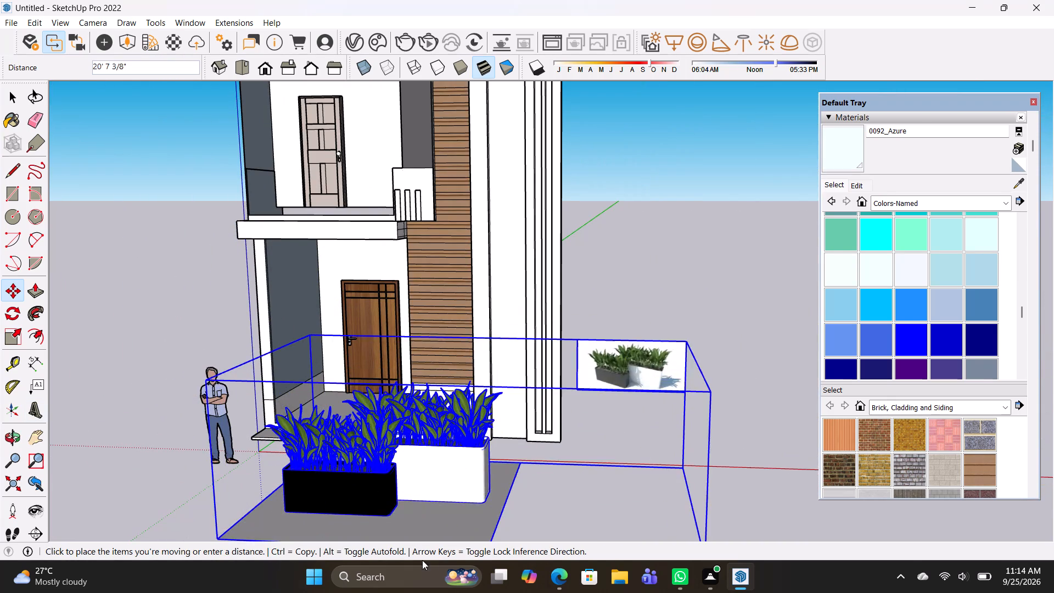
click(593, 500)
Explode the imported planter component into its separate parts.
middle_drag(669, 516, 517, 528)
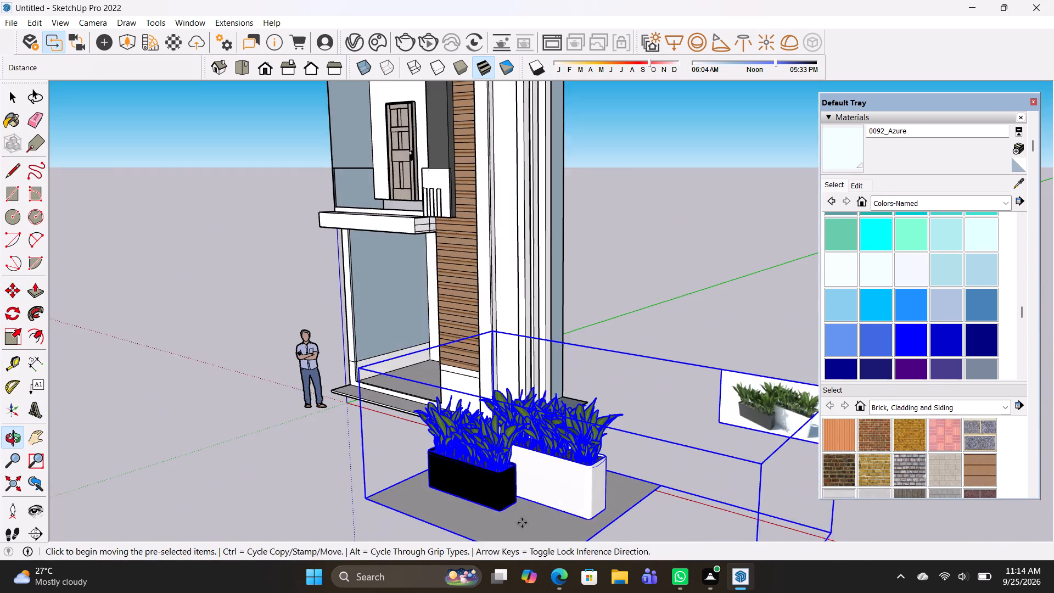
shift+middle_drag(602, 488, 536, 407)
shift+scroll(592, 471, down, 1)
right_click(473, 372)
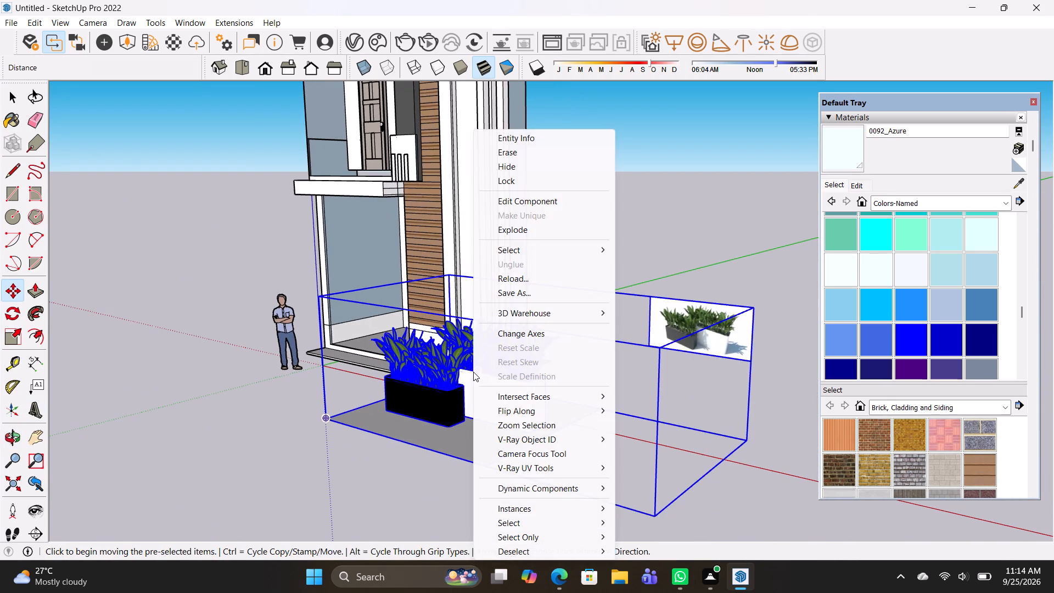
click(542, 233)
Move the exploded planters and picture panel about 10' 11 9/16" farther out in front of the house.
drag(750, 385, 688, 283)
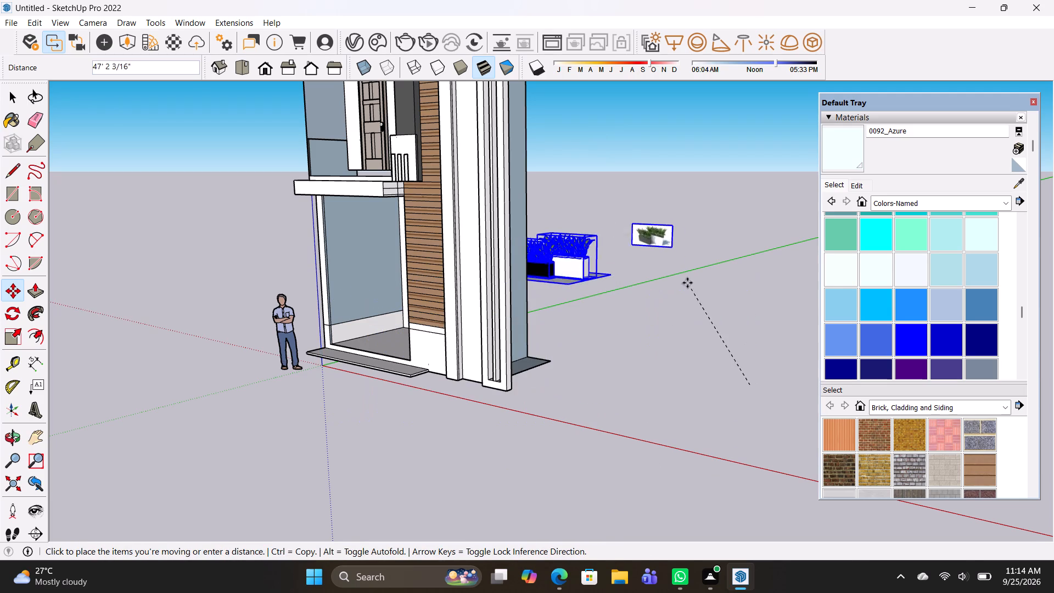
click(737, 437)
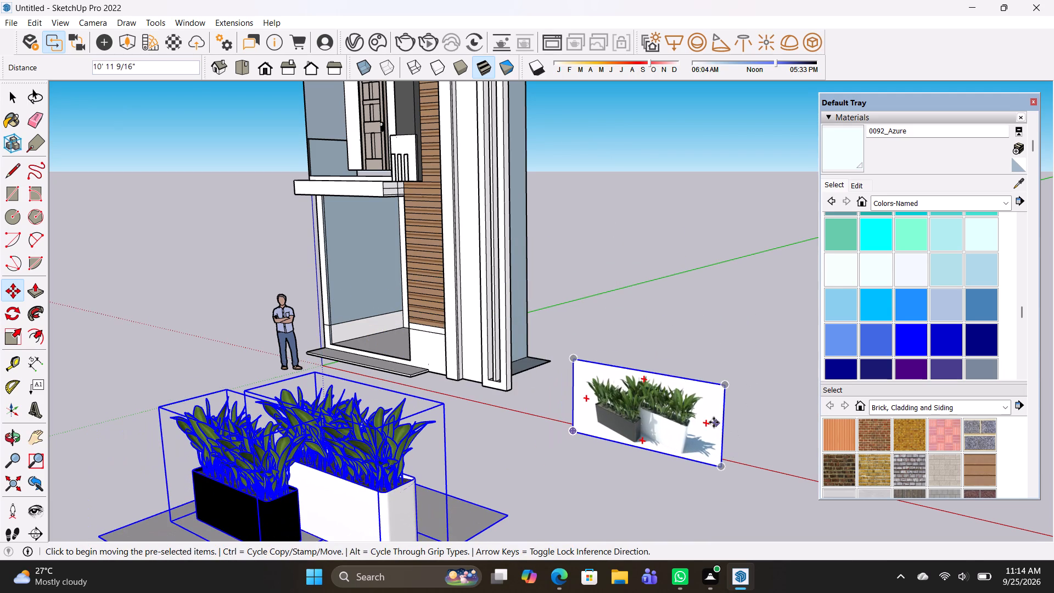
Delete the picture panel that came with the imported planters.
key(BackSpace)
click(755, 333)
key(BackSpace)
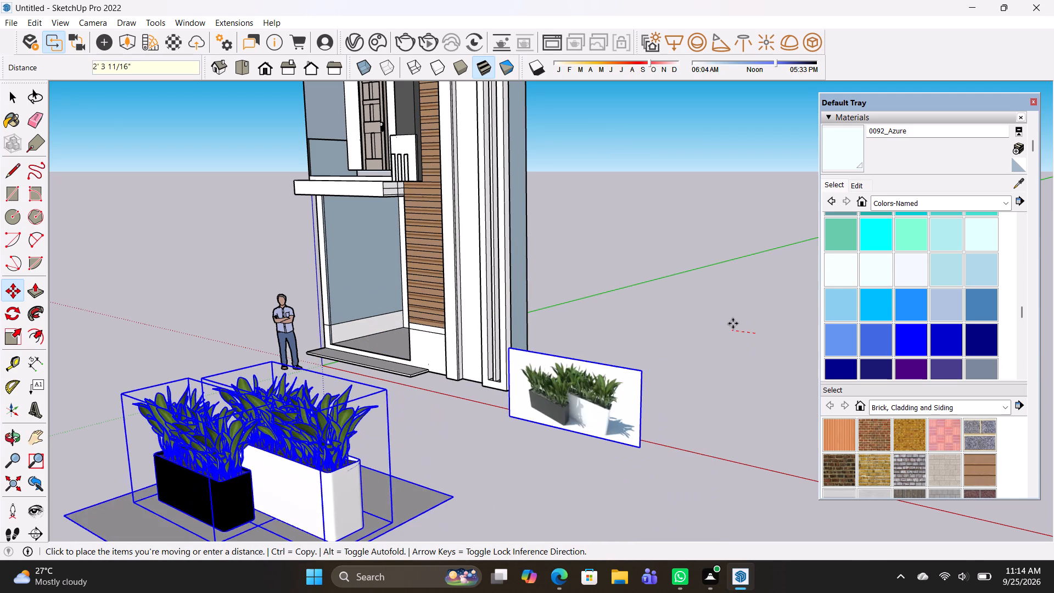
key(space)
click(694, 398)
key(Delete)
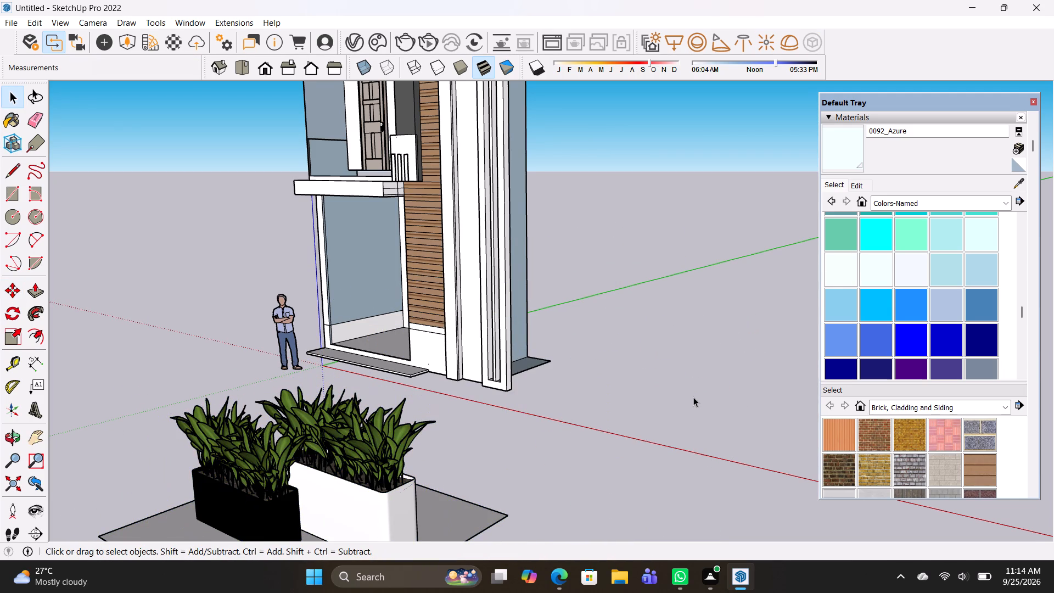
Move the white planter by its bottom corner about 33' 10" onto the first-floor balcony ledge.
scroll(357, 474, up, 1)
click(356, 485)
key(m)
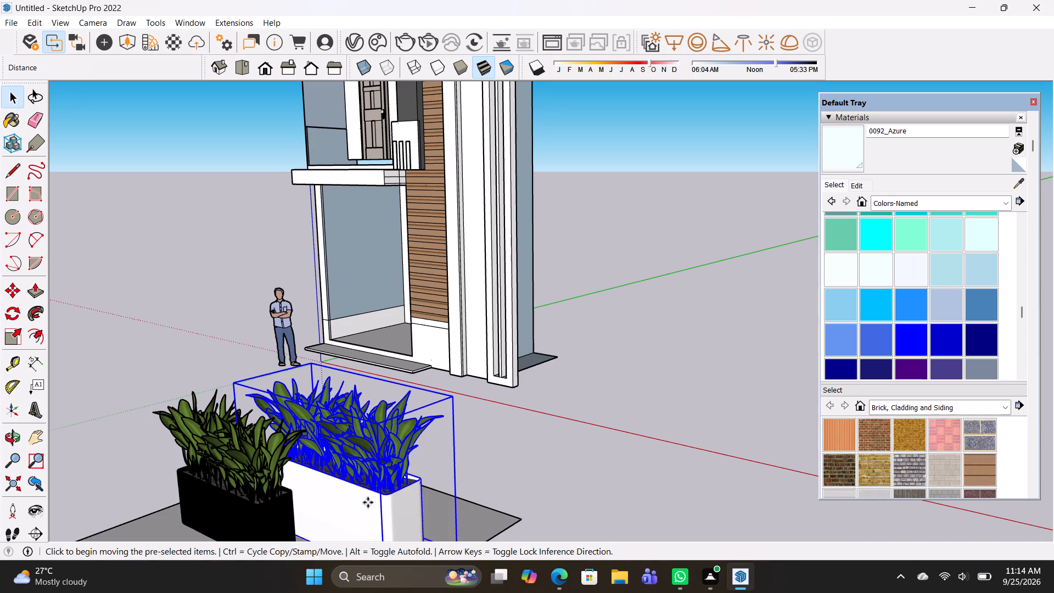
scroll(381, 514, up, 1)
middle_drag(382, 510, 397, 534)
shift+middle_drag(399, 518, 412, 387)
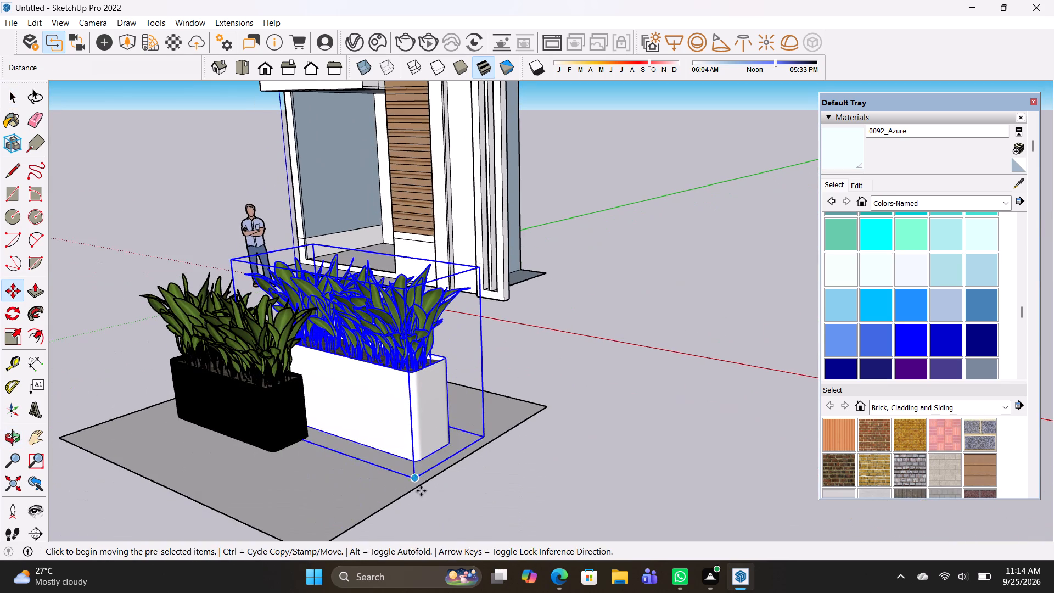
click(413, 479)
middle_drag(371, 346, 479, 592)
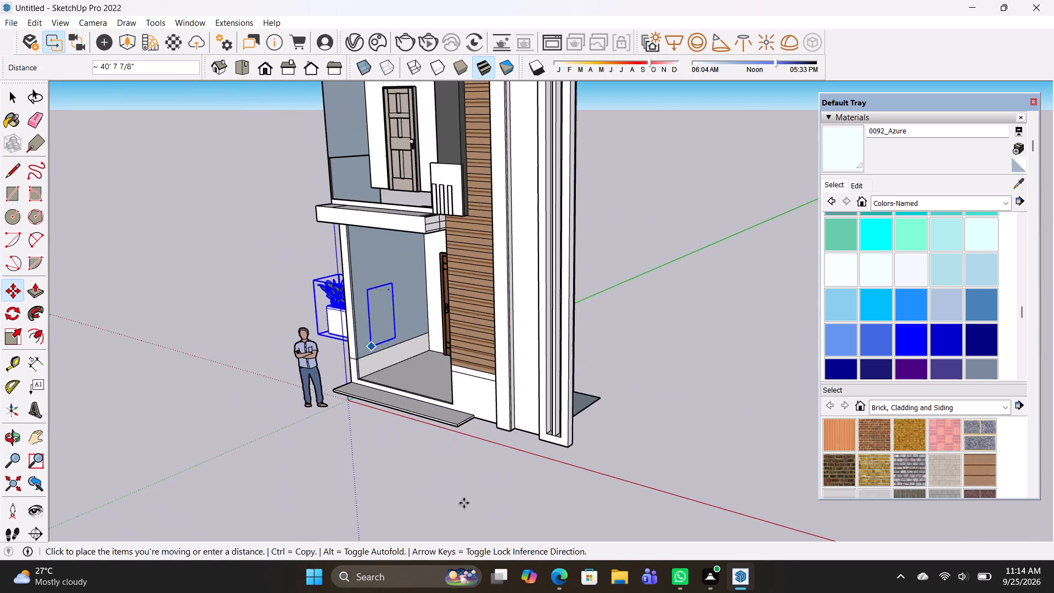
scroll(429, 210, up, 11)
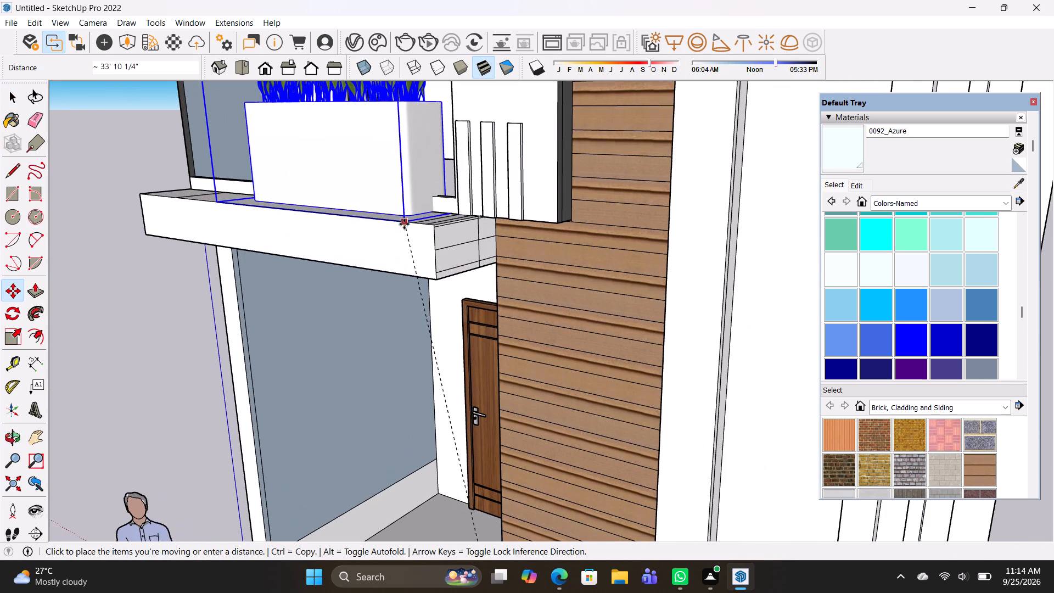
click(404, 222)
Shift the white planter 6 11/16" outward along the green axis toward the balcony ledge's front edge.
middle_drag(444, 305, 868, 361)
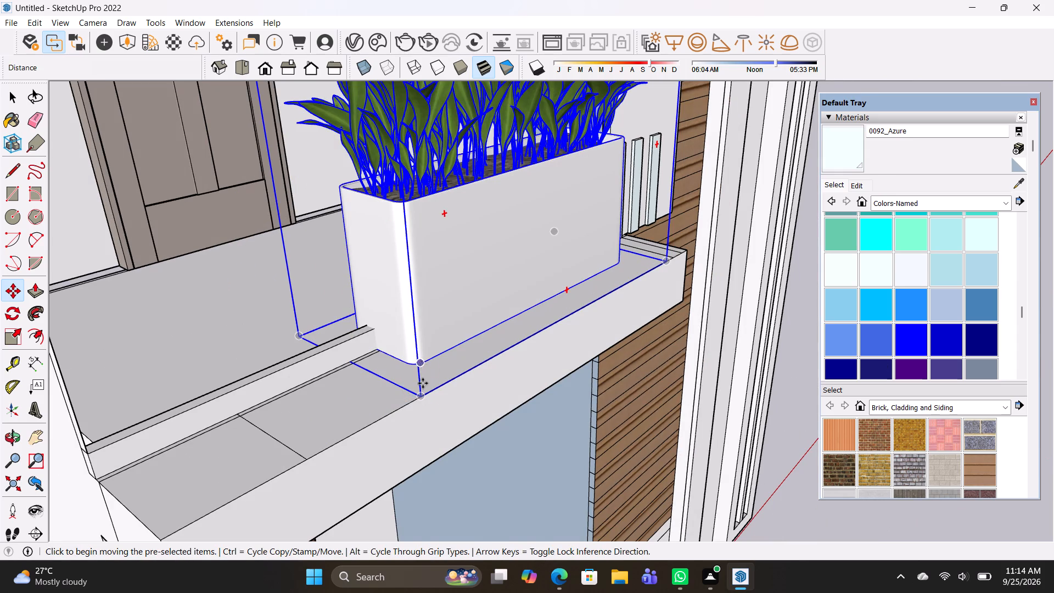
click(425, 361)
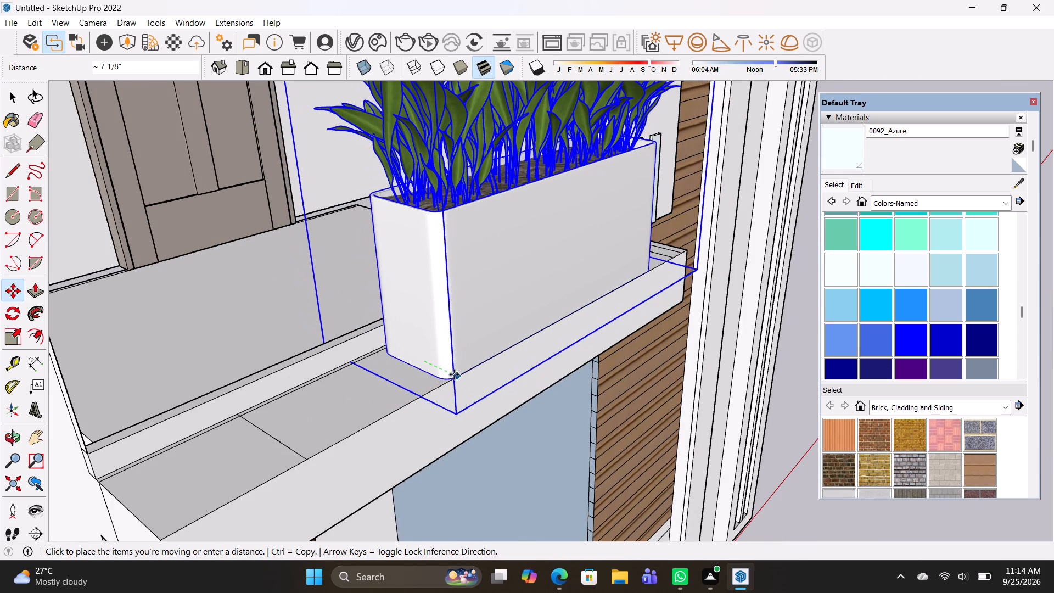
click(457, 372)
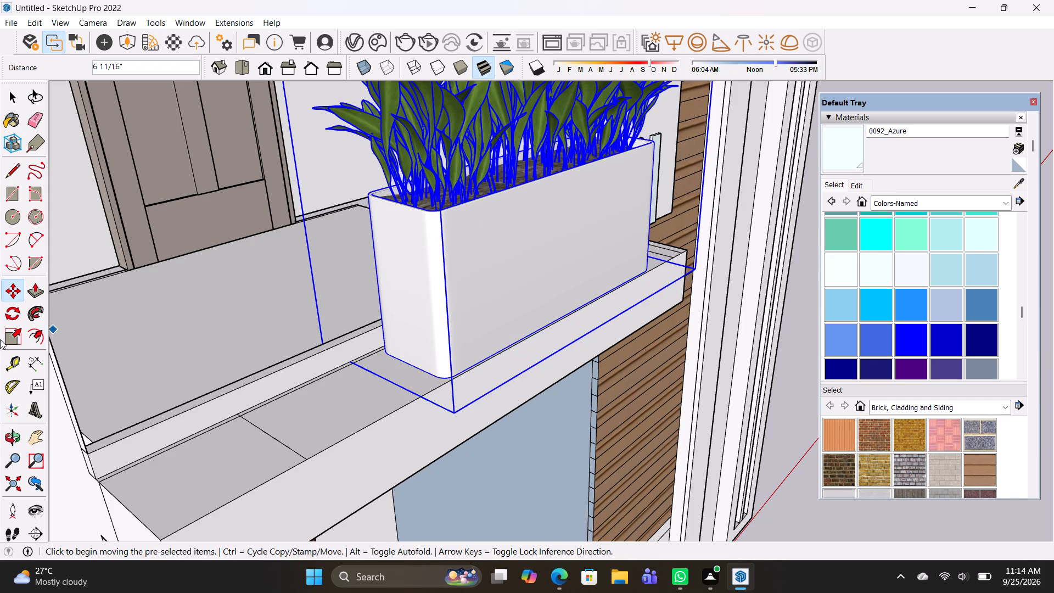
Stretch the white planter along the green axis by about 1.55 and again by about 1.10, lengthening it along the balcony ledge.
click(0, 339)
click(19, 335)
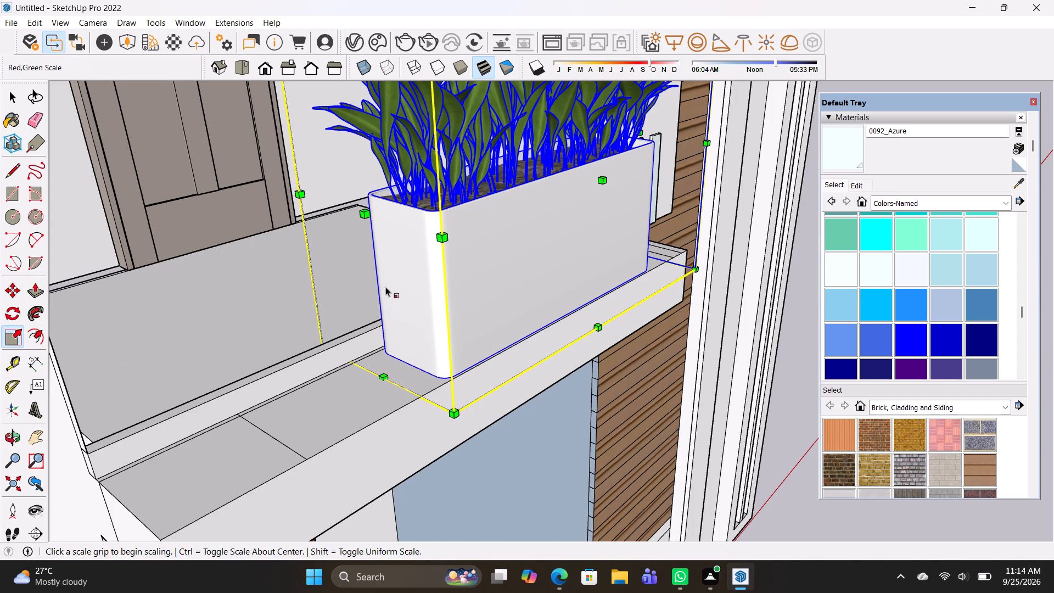
click(360, 214)
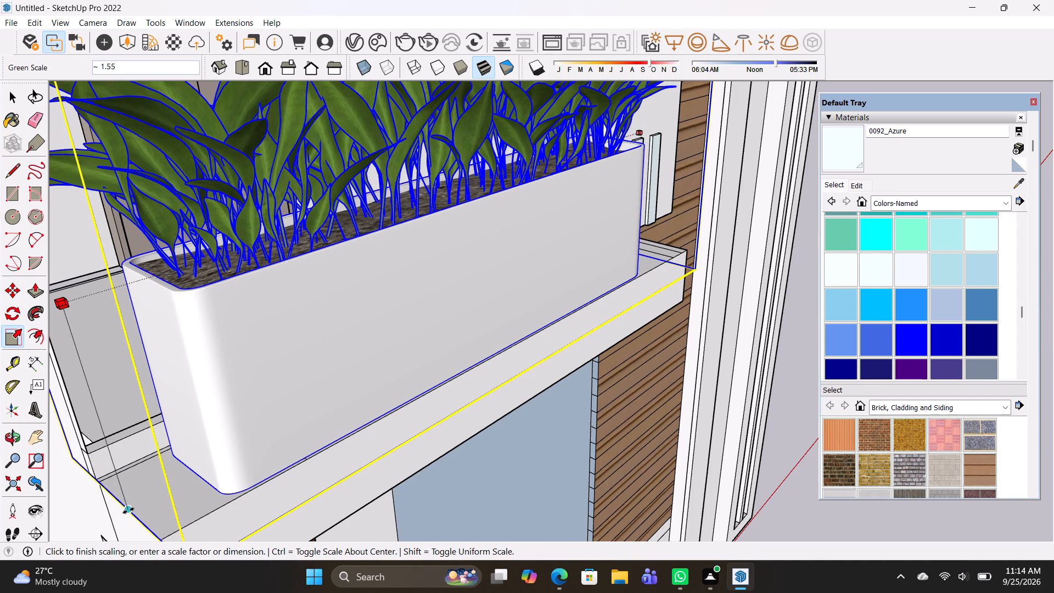
click(128, 511)
click(63, 303)
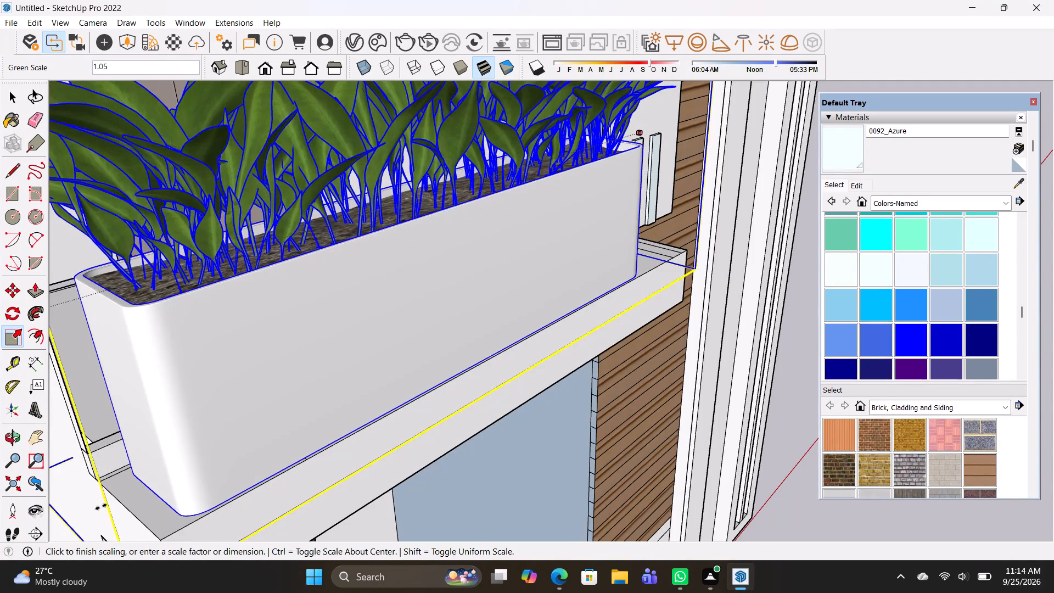
middle_drag(101, 507, 284, 466)
middle_drag(442, 489, 354, 258)
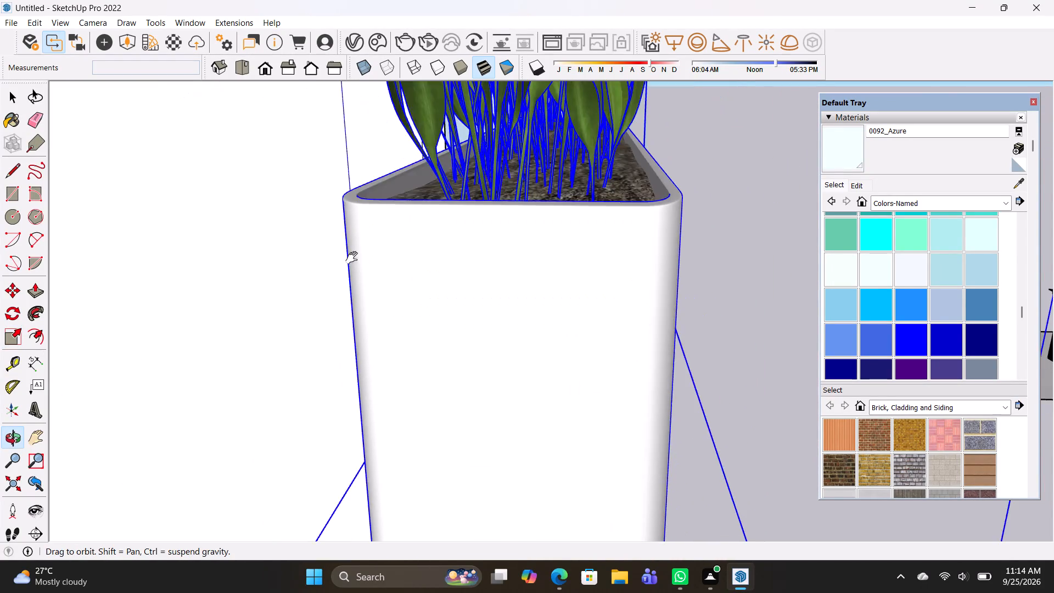
middle_drag(354, 258, 346, 187)
scroll(370, 317, down, 12)
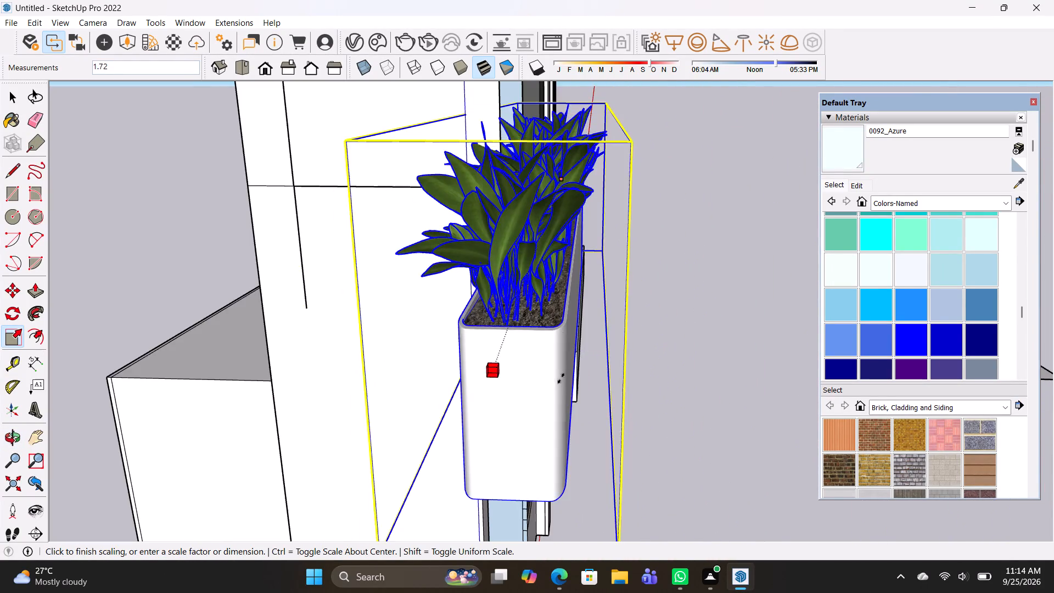
middle_drag(561, 378, 367, 338)
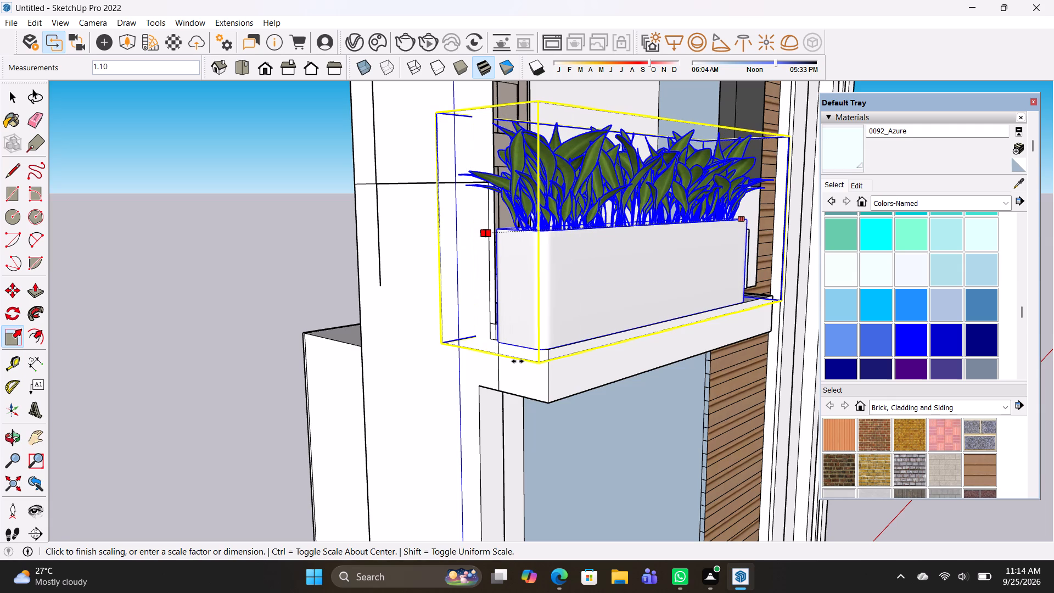
click(517, 361)
Scale the planter down along the blue axis to less than half its height, keeping its base fixed.
click(643, 128)
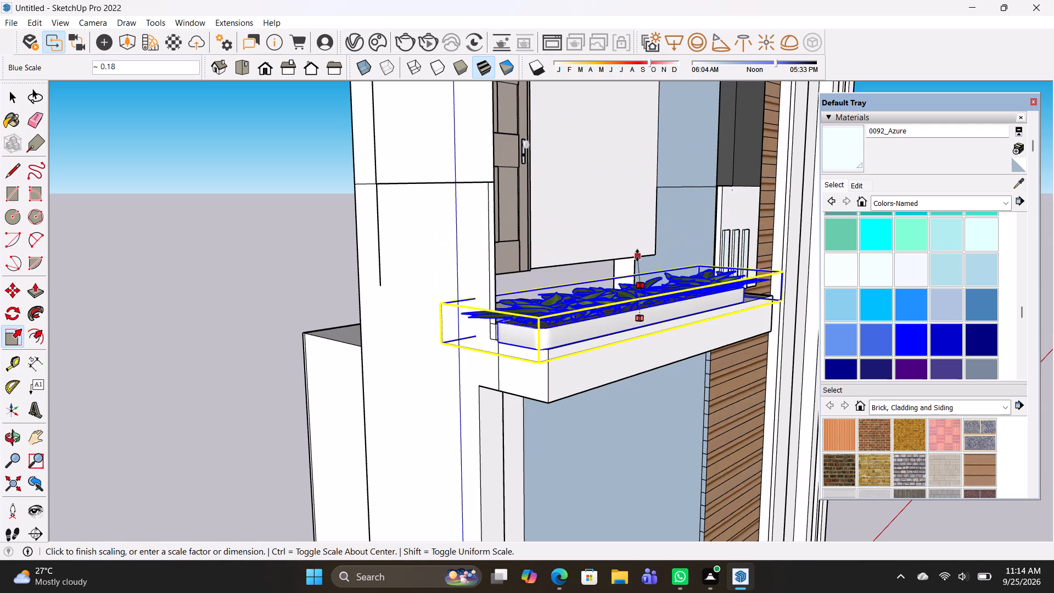
click(637, 245)
Stretch the planter along the green axis by about 1.09 toward the timber-clad end of the ledge.
middle_drag(655, 329, 530, 349)
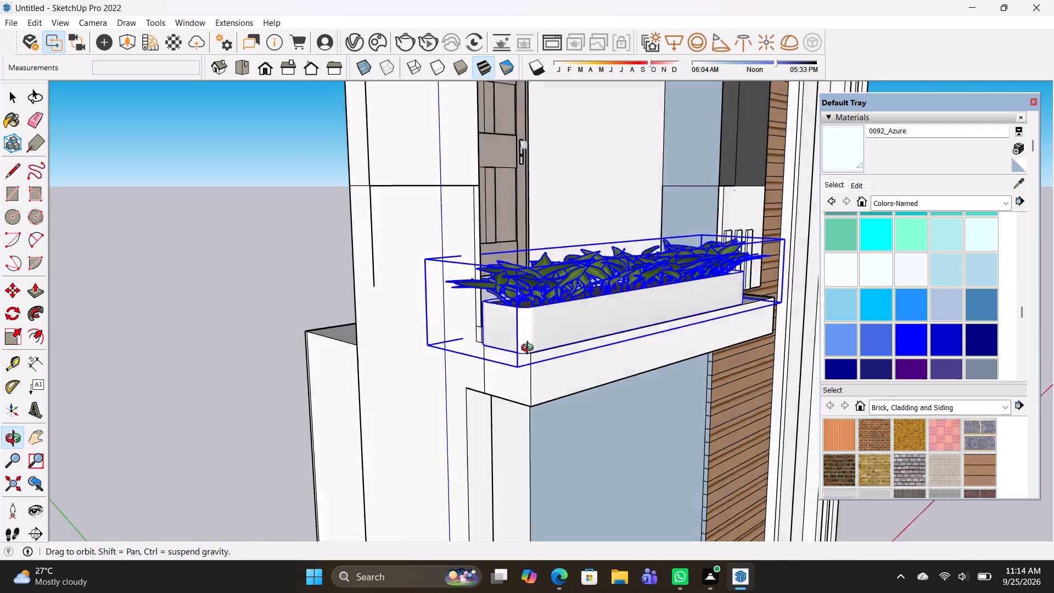
middle_drag(530, 349, 450, 416)
middle_drag(564, 378, 290, 390)
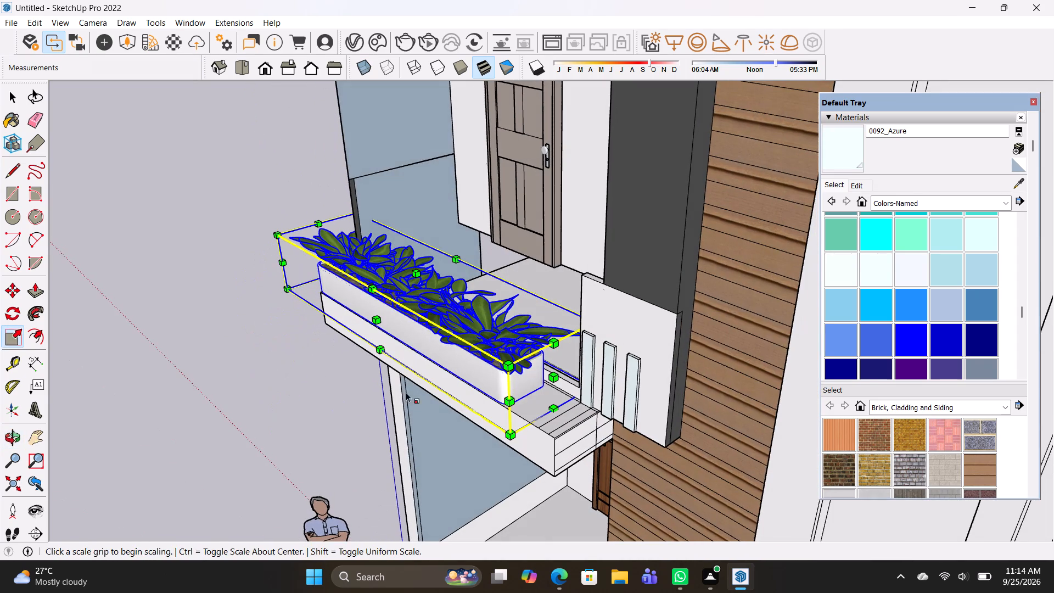
click(550, 377)
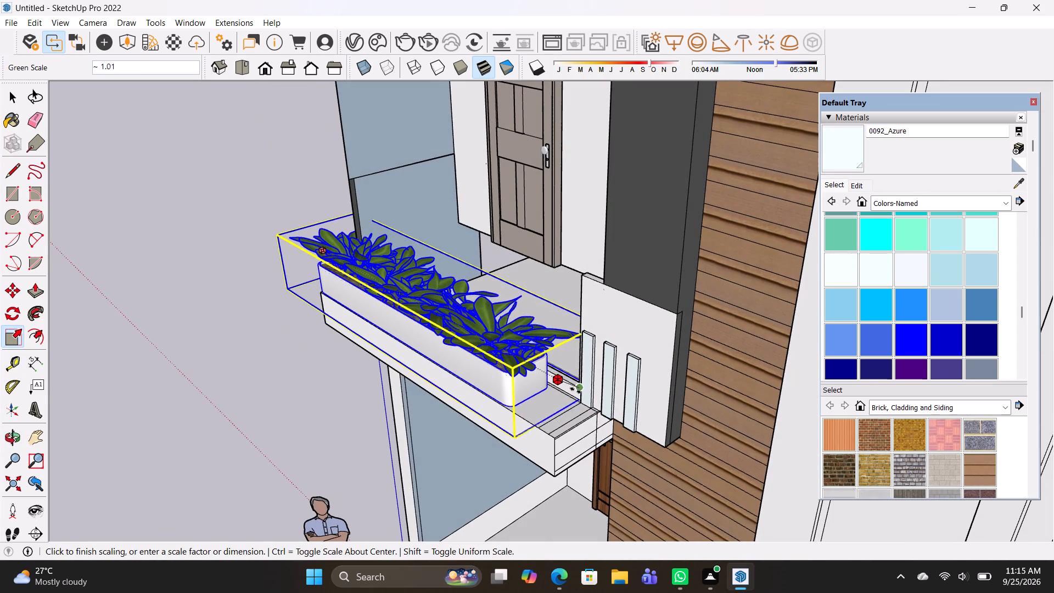
click(599, 403)
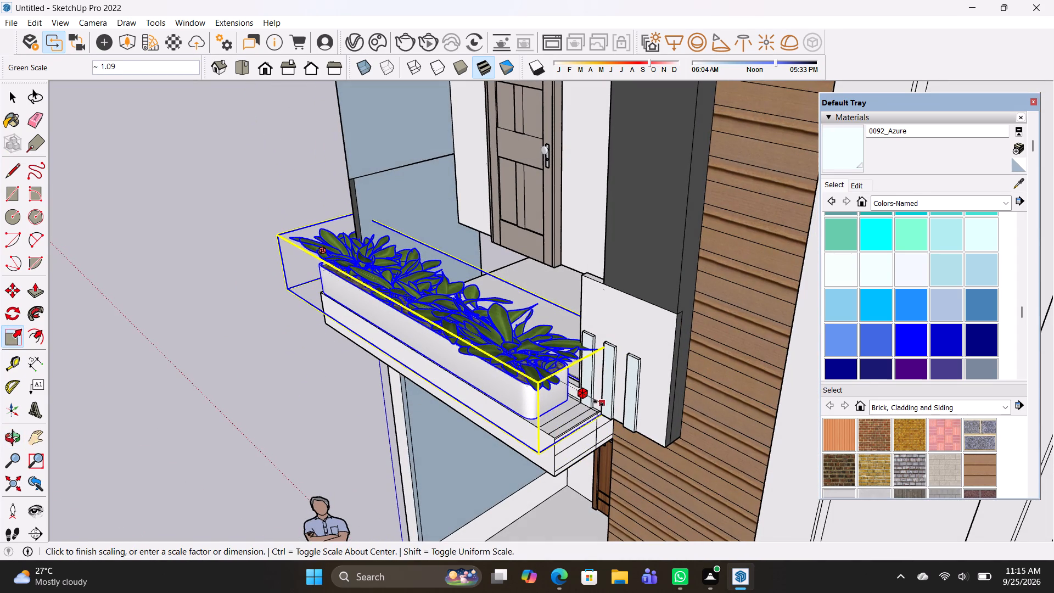
key(space)
Draw a 6" by 9' 11 11/16" rectangle along the lower edge of the dark band above the first-floor door.
middle_drag(437, 354, 346, 385)
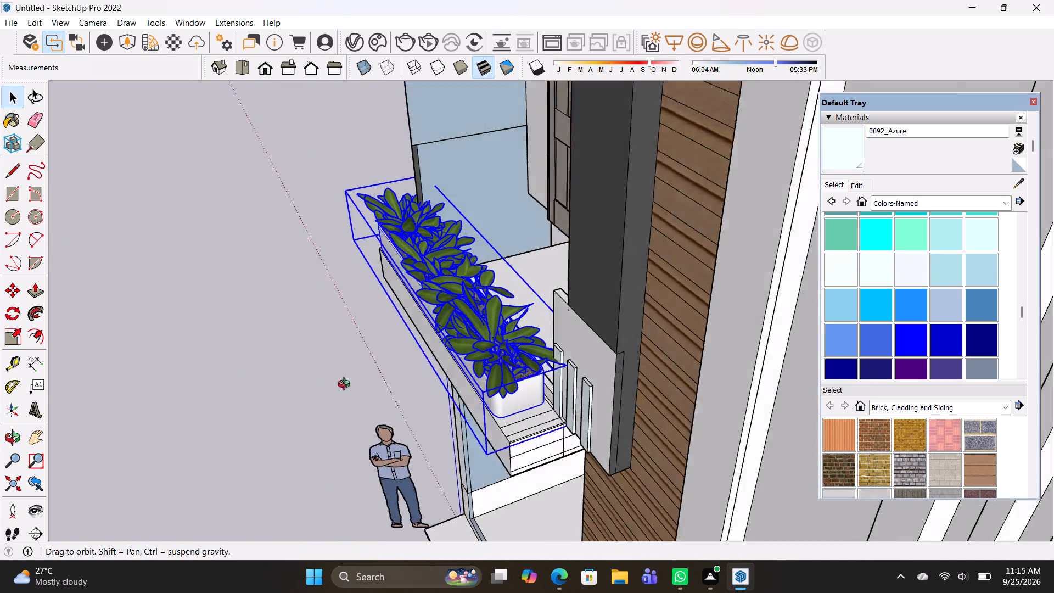
middle_drag(346, 385, 651, 422)
scroll(357, 373, down, 6)
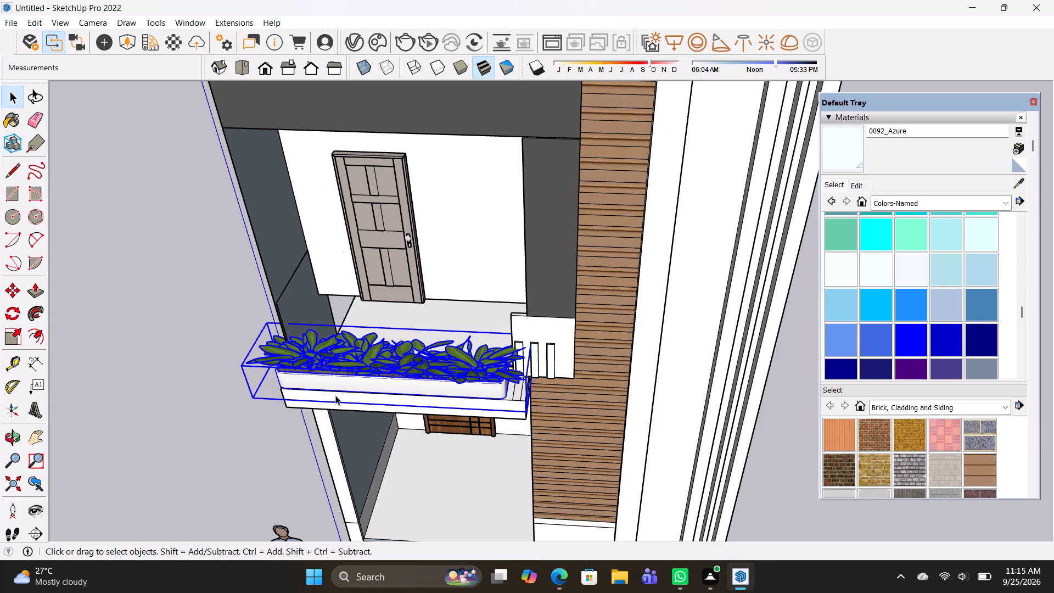
scroll(288, 178, down, 10)
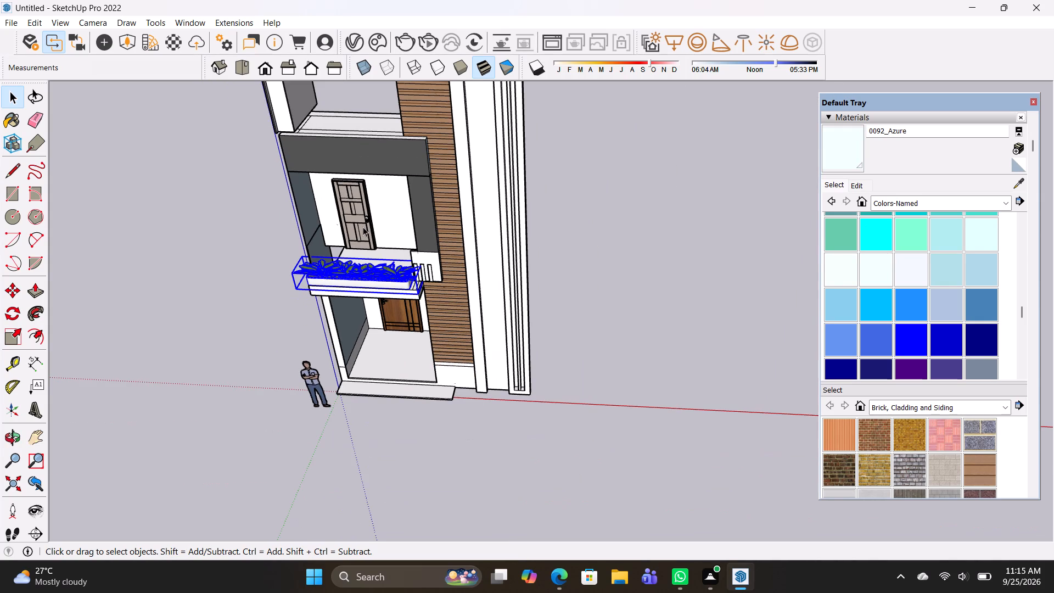
scroll(412, 262, up, 8)
shift+middle_drag(423, 295, 479, 465)
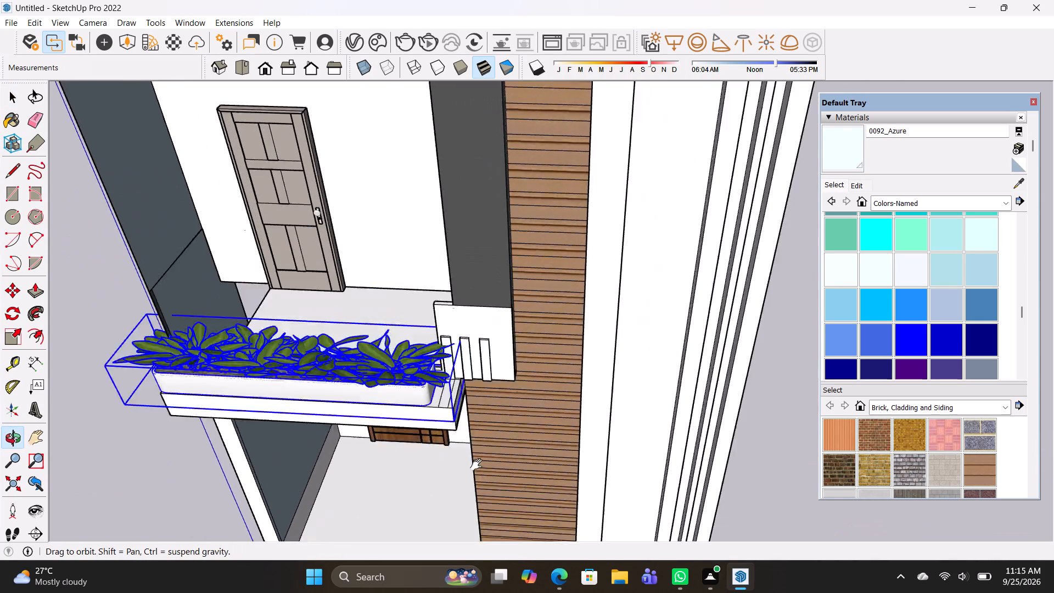
shift+middle_drag(479, 465, 508, 495)
middle_drag(495, 437, 673, 343)
key(r)
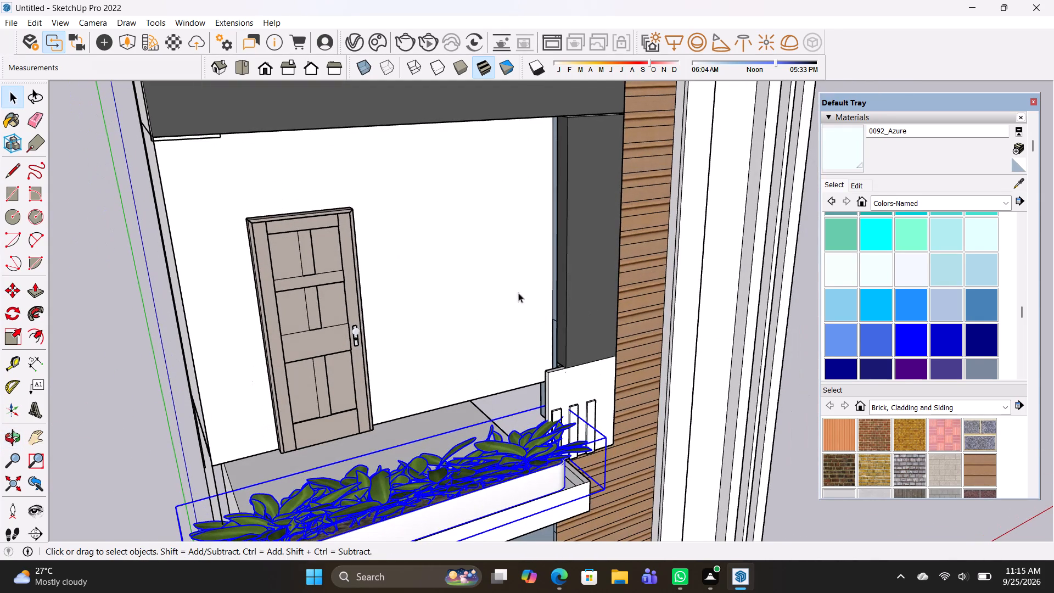
click(148, 104)
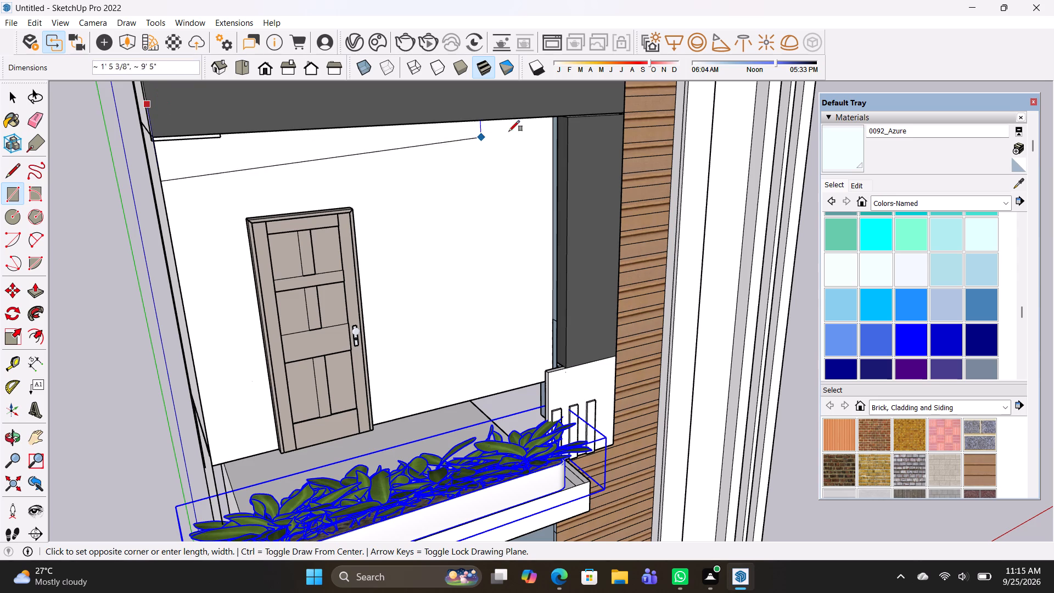
click(587, 110)
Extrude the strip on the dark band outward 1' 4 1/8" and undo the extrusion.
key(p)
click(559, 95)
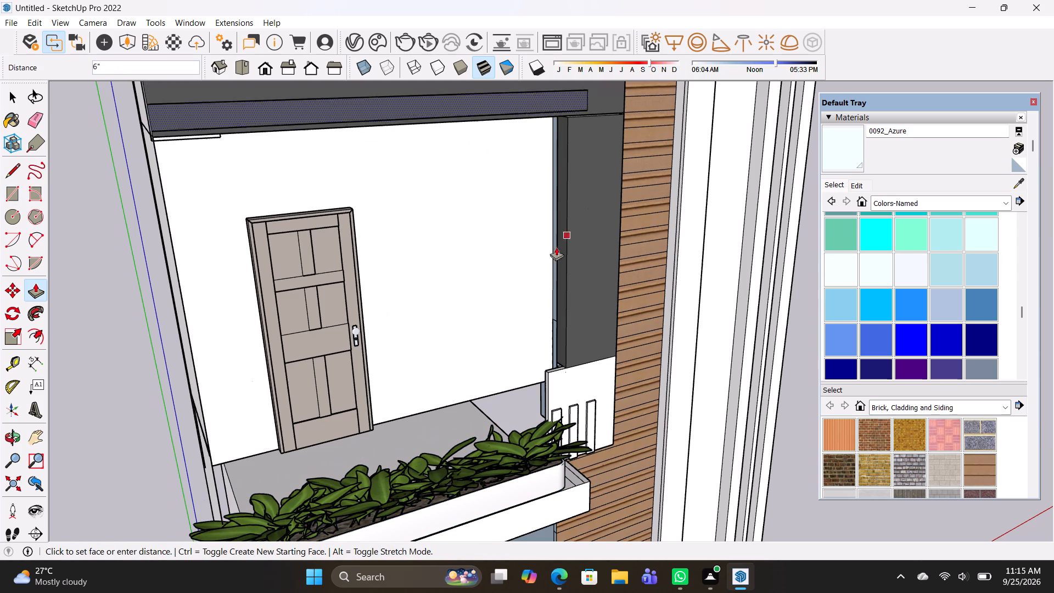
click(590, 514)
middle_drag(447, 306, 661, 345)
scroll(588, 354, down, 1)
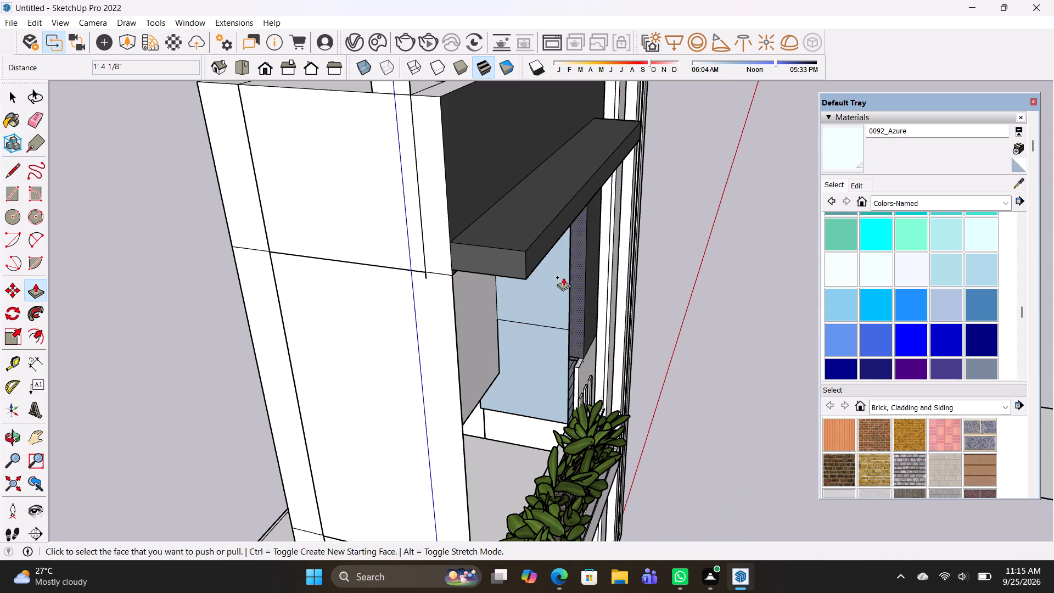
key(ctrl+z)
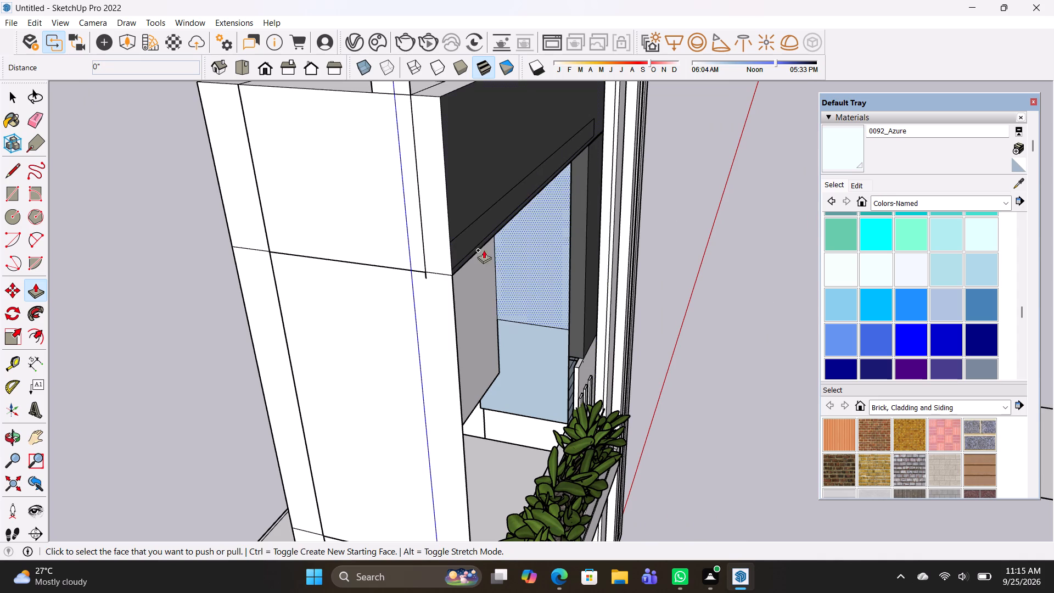
Paint the strip on the dark band with the 0092_Azure material.
click(882, 272)
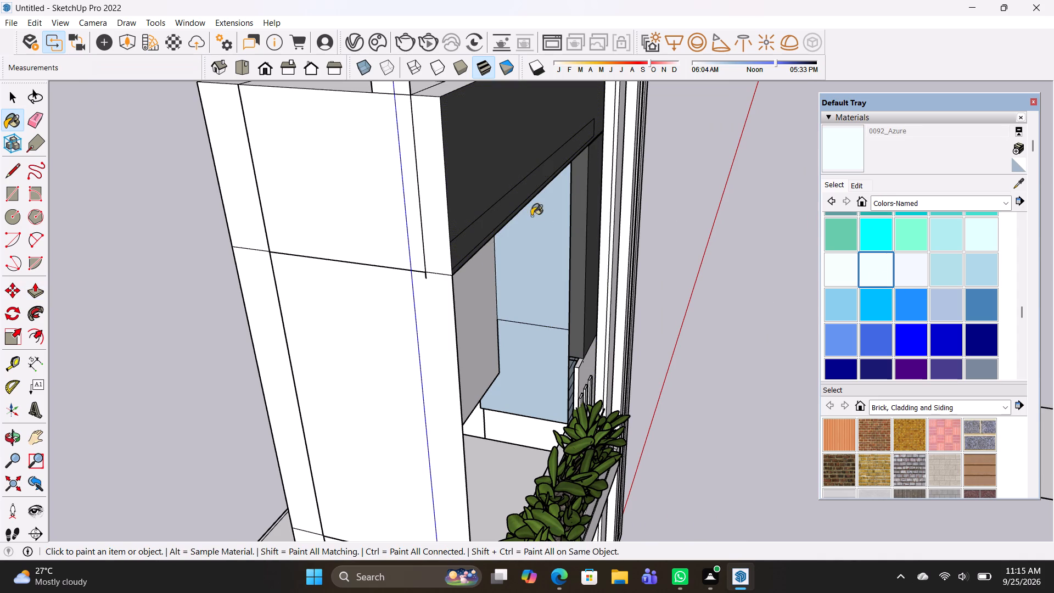
click(501, 205)
Push/pull the azure strip outward about 1' 4", in line with the balcony below, to form a ledge above the first-floor door.
middle_drag(539, 231, 413, 235)
key(p)
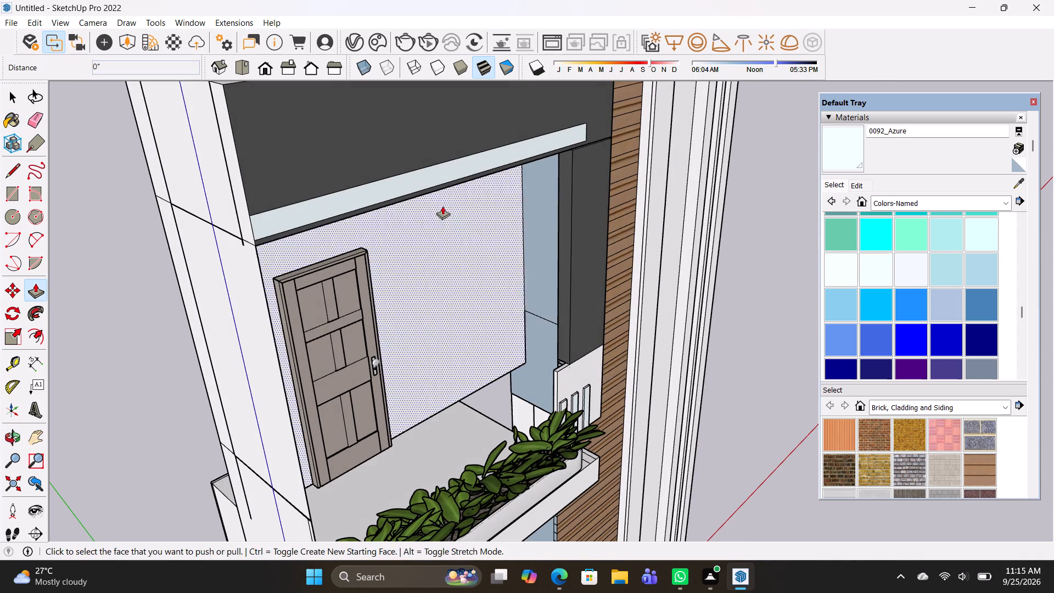
click(422, 171)
key(ctrl+z)
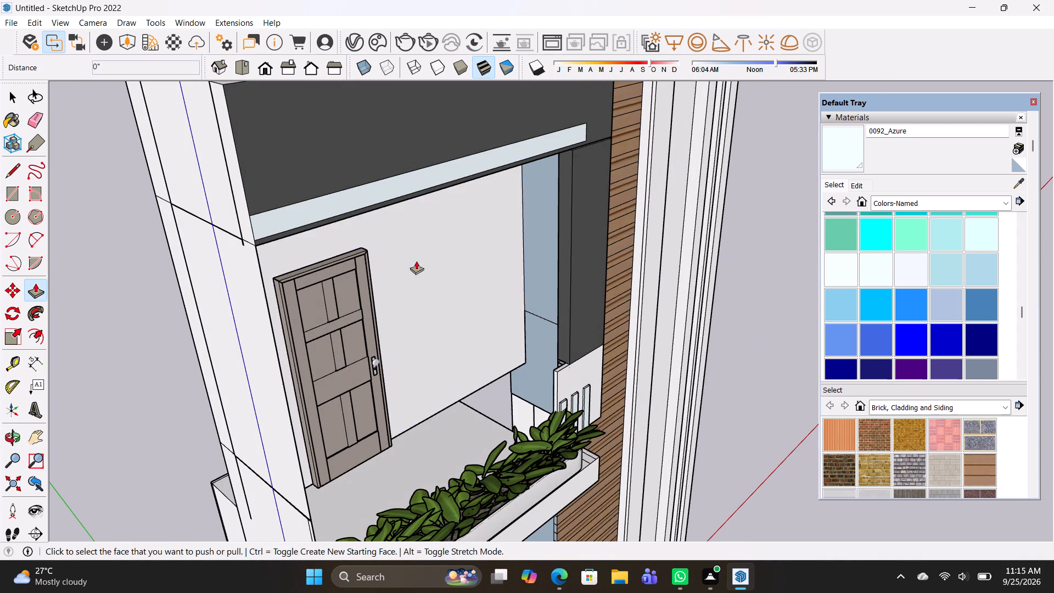
click(317, 210)
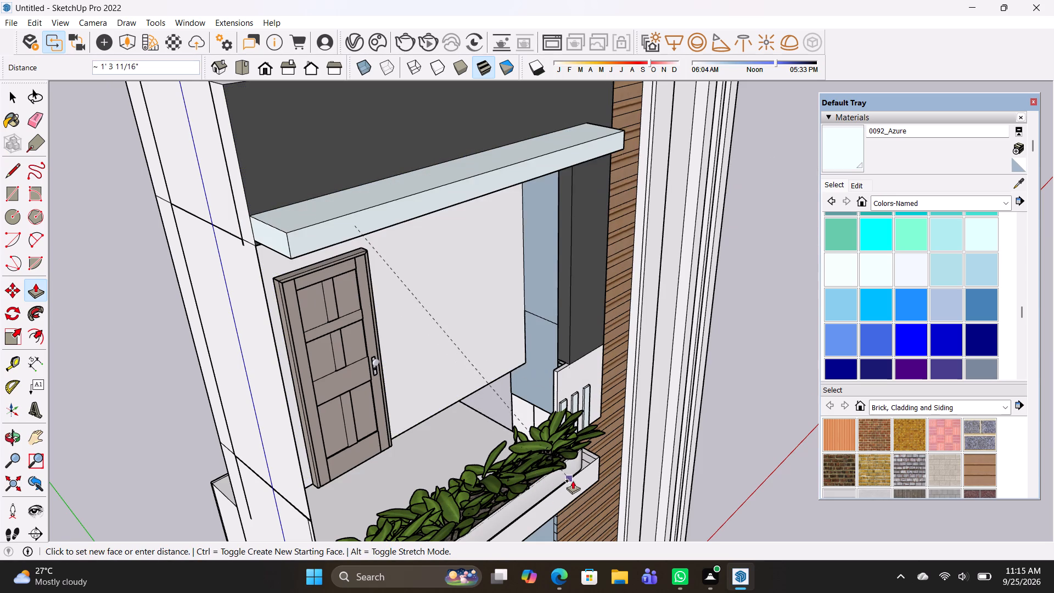
click(586, 473)
key(space)
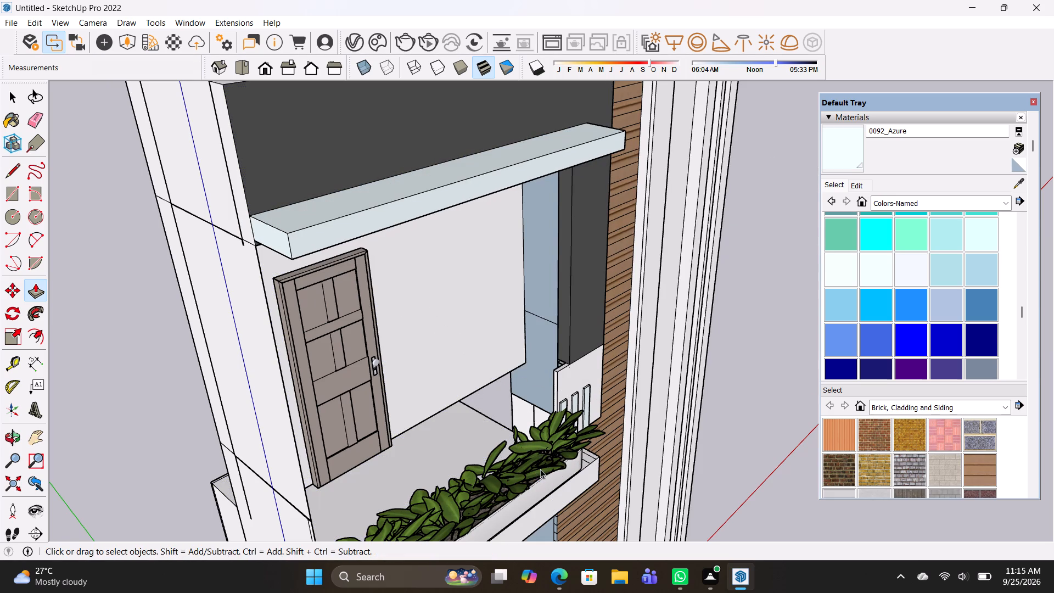
Copy the balcony planter about 10' 2 5/16" straight up to the new azure ledge.
click(540, 469)
key(m)
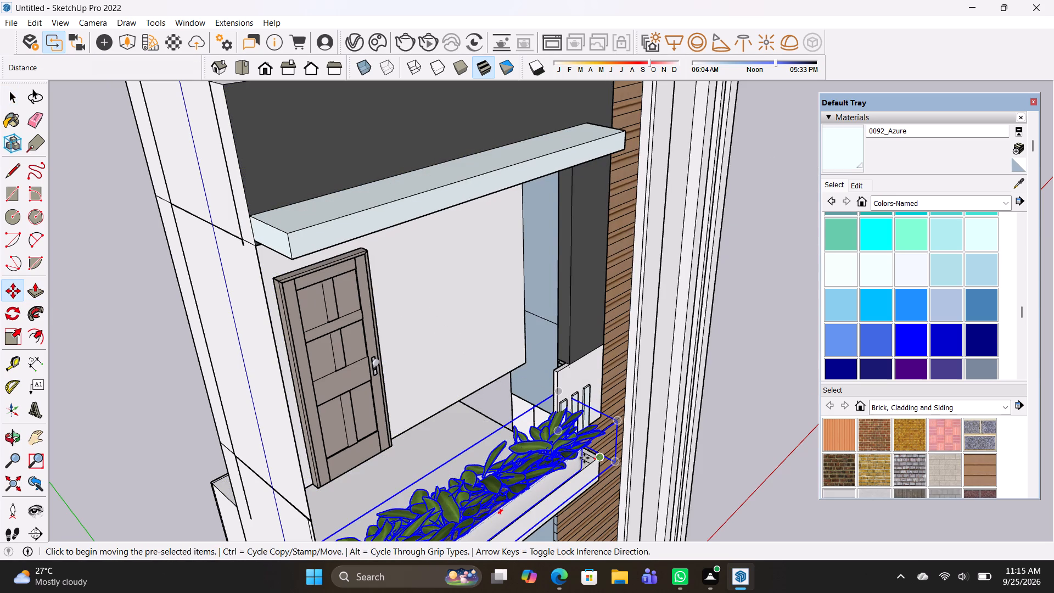
click(582, 462)
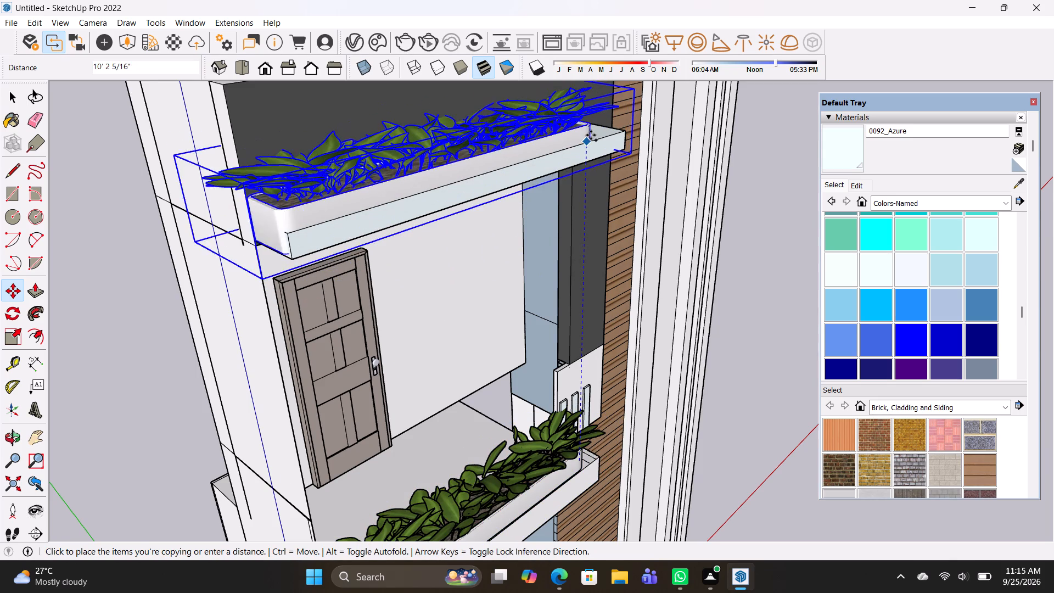
scroll(591, 135, up, 4)
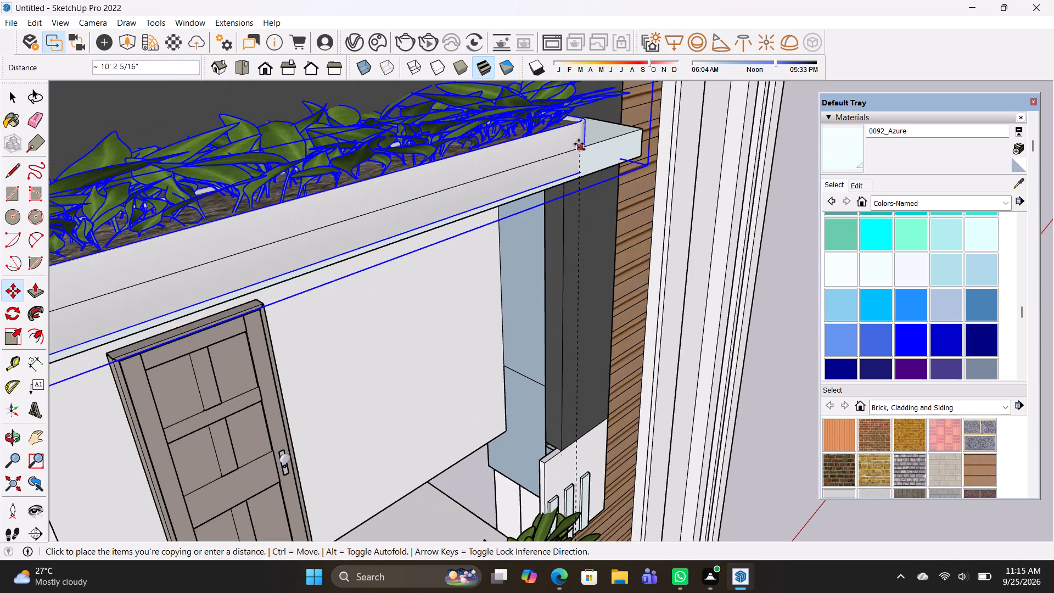
click(583, 137)
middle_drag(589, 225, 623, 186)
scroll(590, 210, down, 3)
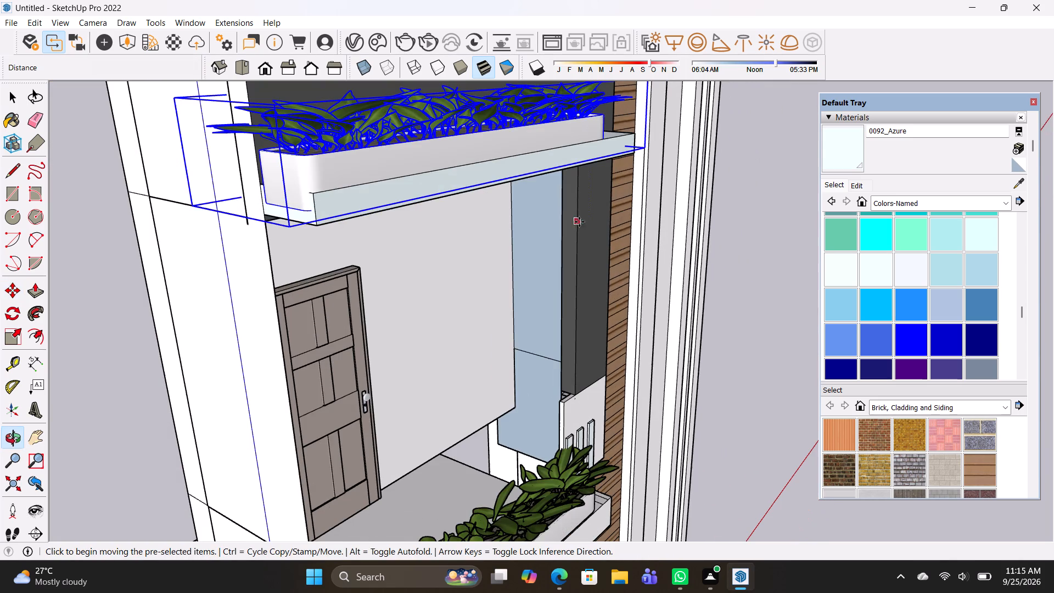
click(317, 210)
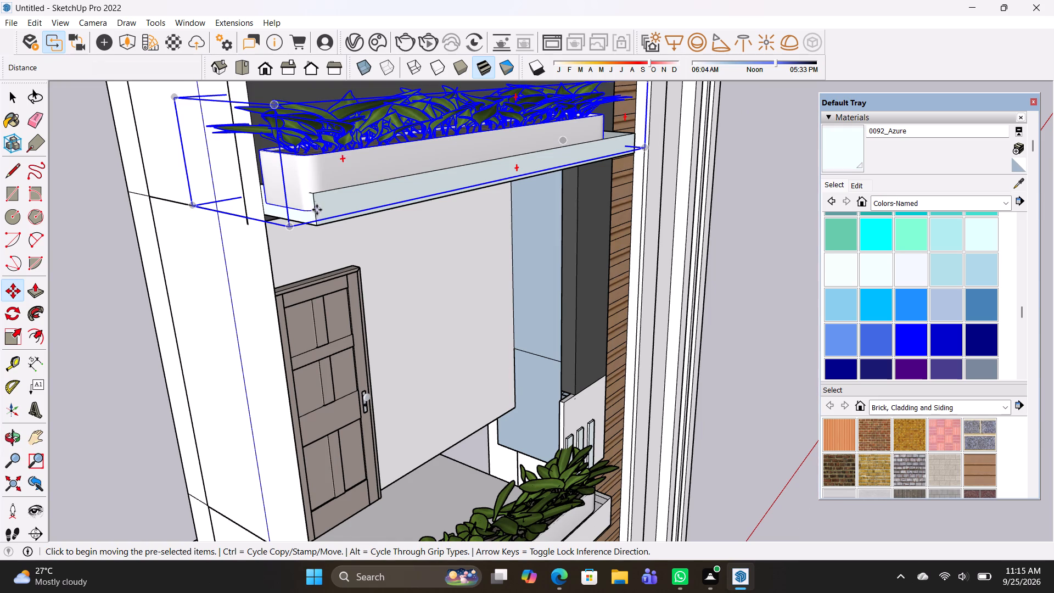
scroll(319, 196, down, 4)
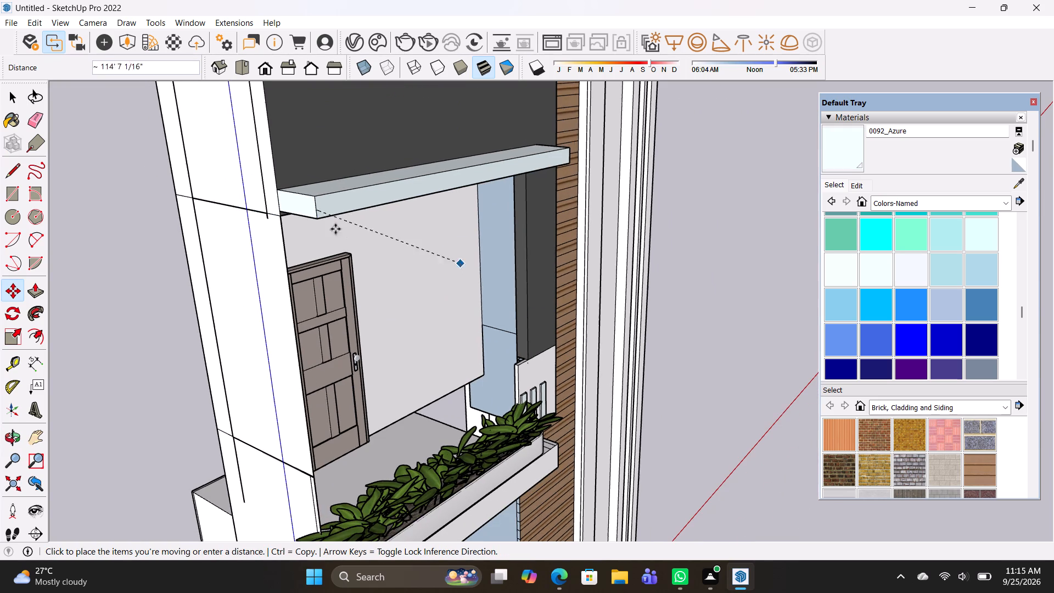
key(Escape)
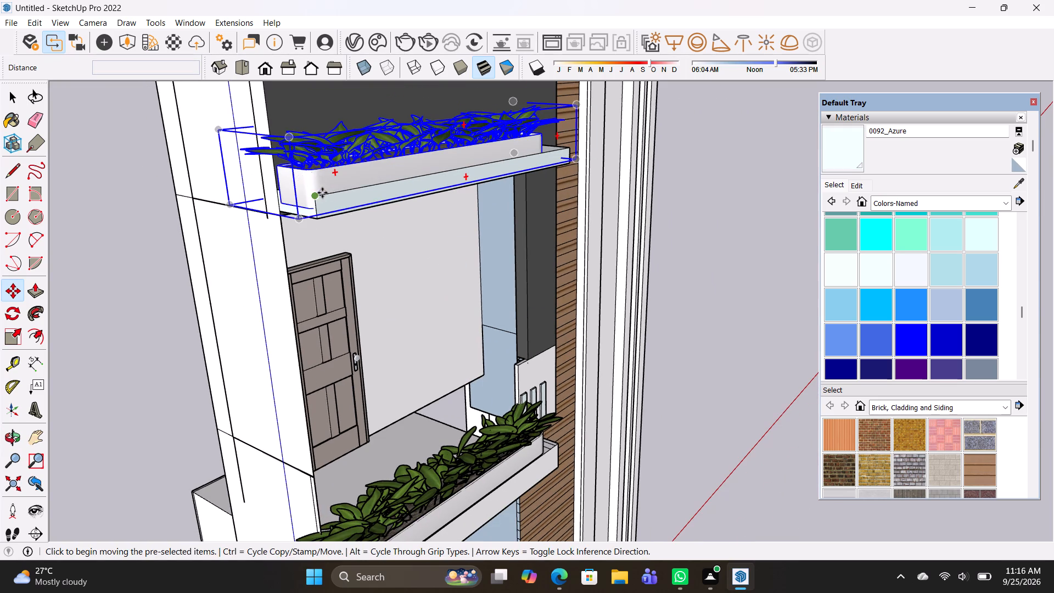
Raise the copied planter about 4 1/16" so it sits on top of the azure ledge.
click(299, 220)
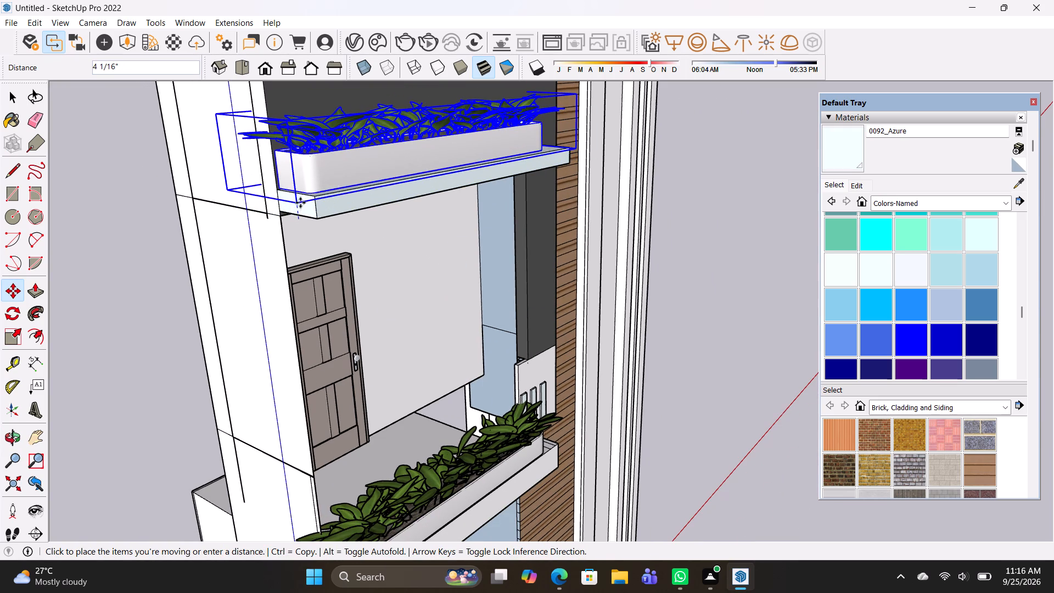
click(300, 206)
Move the copied planter a short distance along the azure ledge towards the dark wall and deselect it.
scroll(405, 204, down, 1)
middle_drag(395, 230, 114, 314)
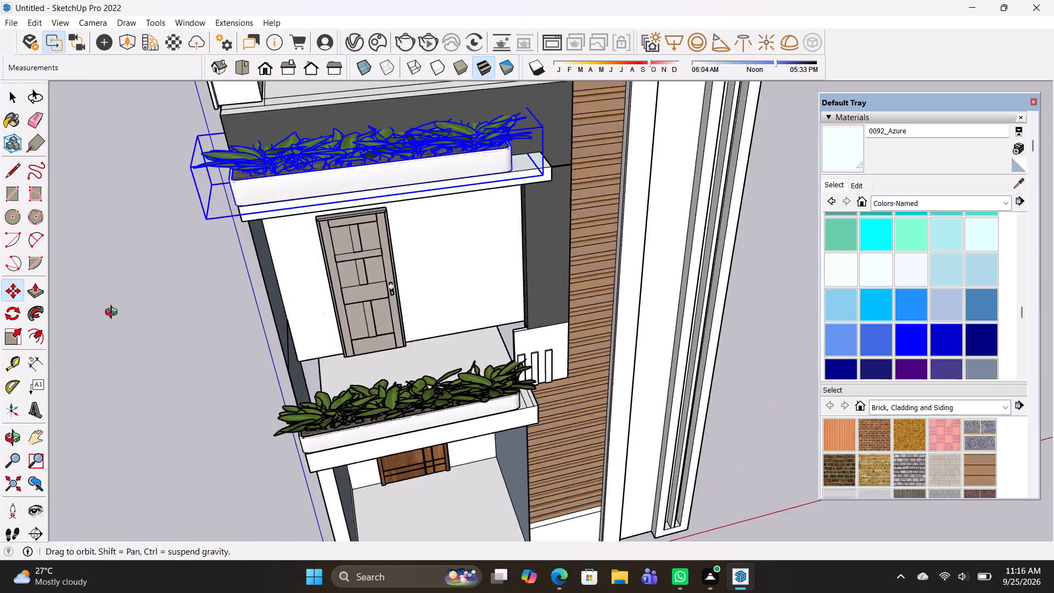
middle_drag(114, 314, 8, 325)
click(529, 163)
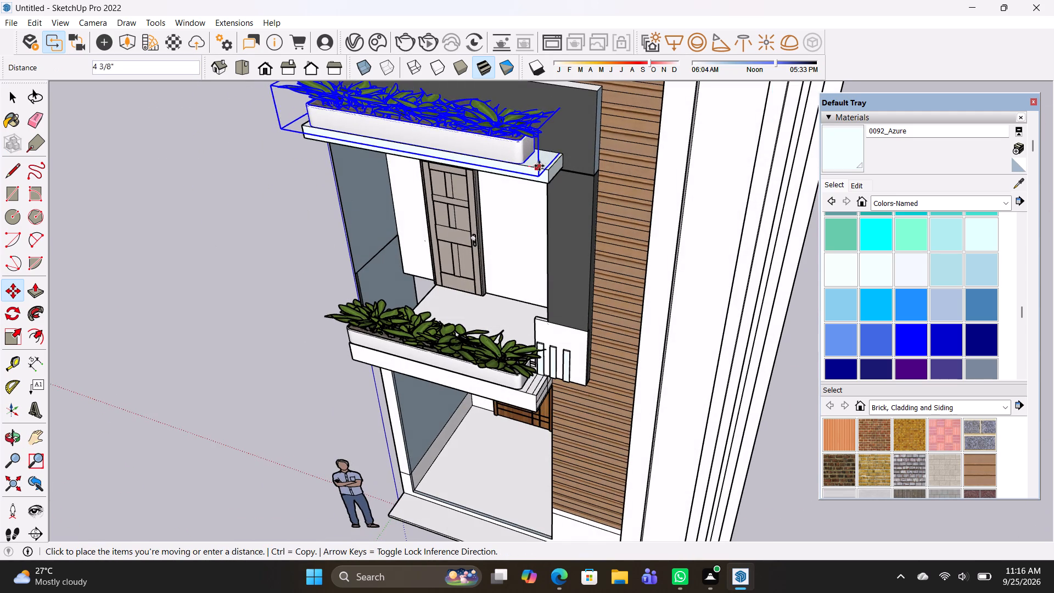
click(550, 170)
scroll(562, 288, down, 6)
key(space)
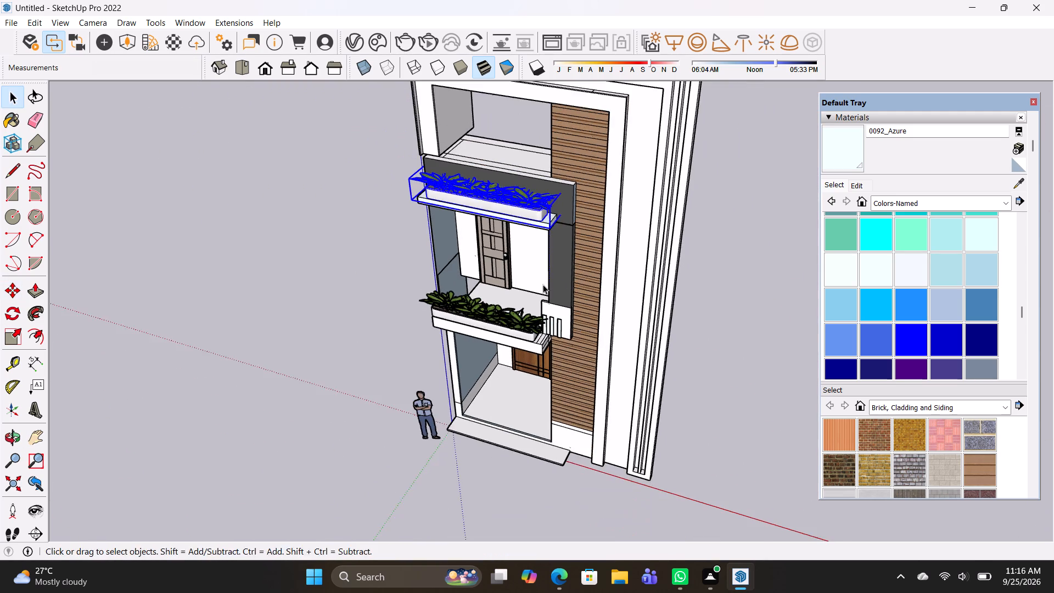
middle_drag(543, 283, 557, 236)
click(784, 318)
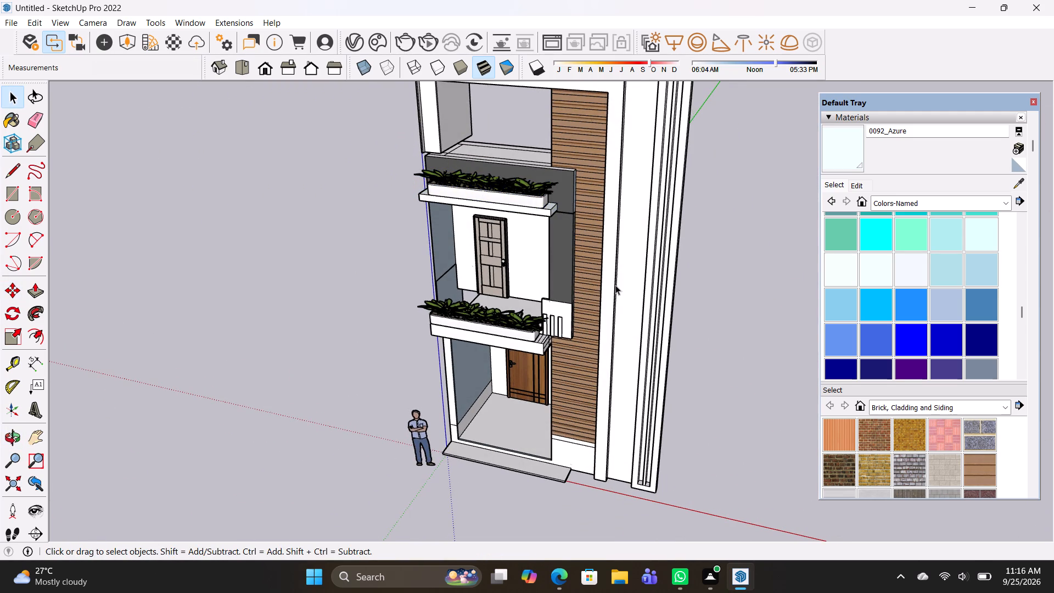
Delete the spare planter and the rectangle beneath it on the ground in front of the house.
scroll(592, 296, down, 3)
shift+middle_drag(601, 318, 569, 226)
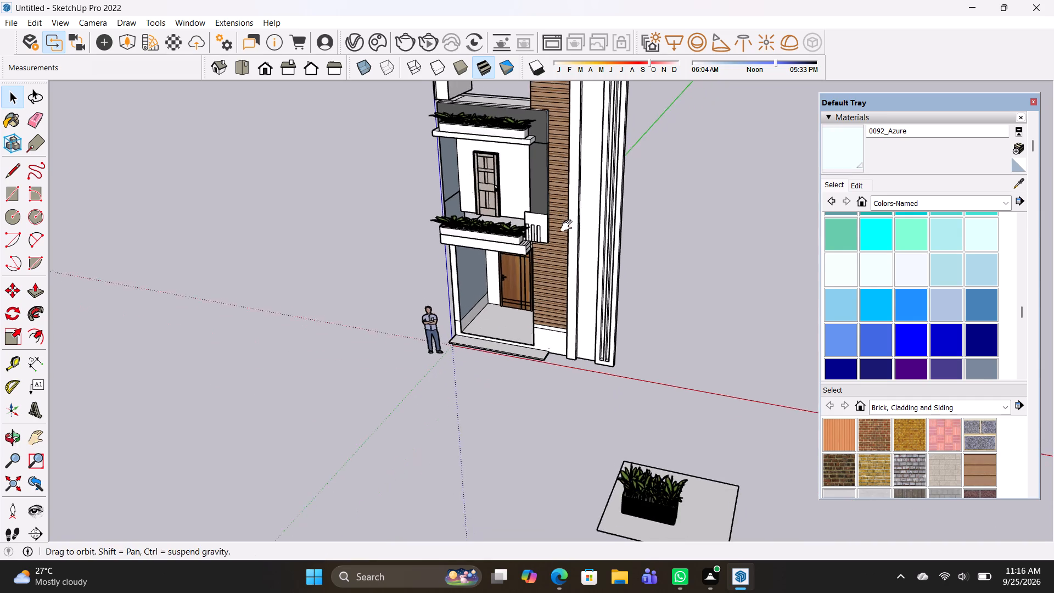
shift+middle_drag(569, 226, 568, 226)
scroll(479, 355, up, 3)
click(721, 522)
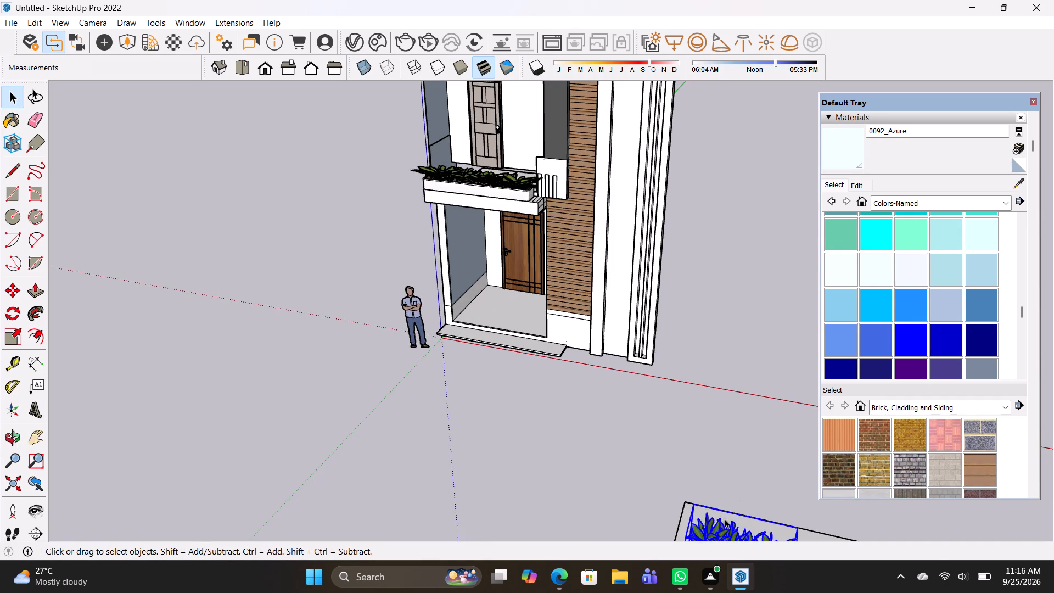
key(Delete)
drag(730, 517, 614, 485)
key(Delete)
scroll(644, 425, down, 6)
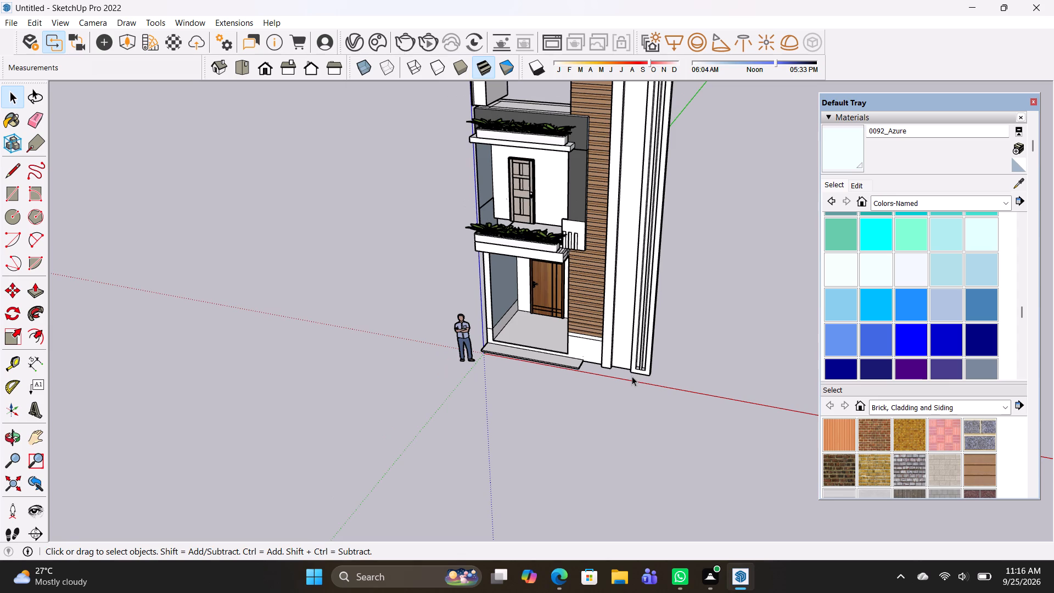
Examine the house's front elevation from the entrance step up to the planter ledge above the first-floor door.
scroll(557, 226, up, 7)
scroll(534, 300, up, 1)
middle_drag(534, 301, 585, 285)
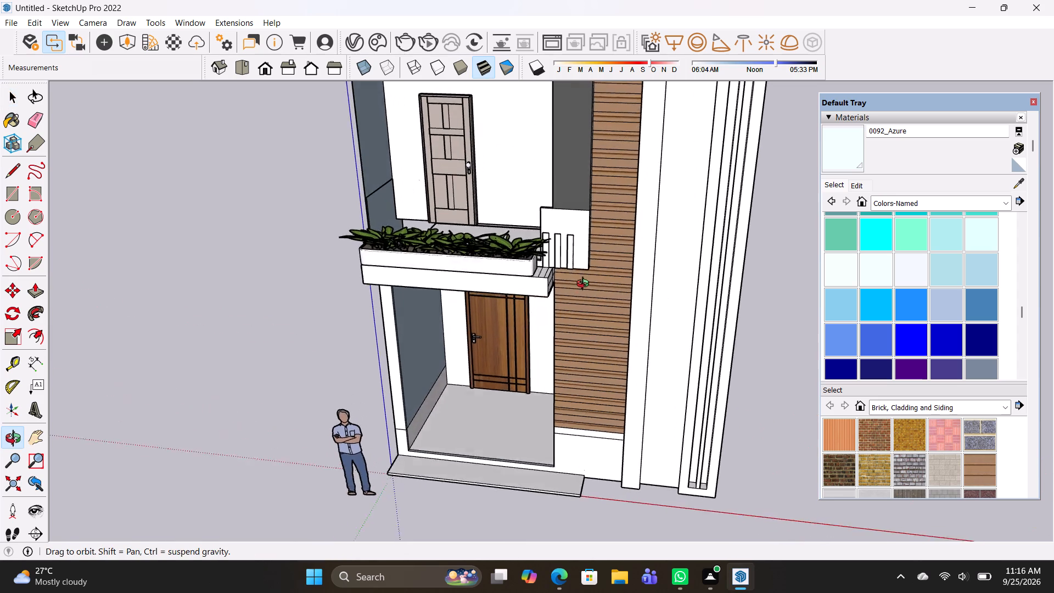
middle_drag(585, 285, 628, 275)
scroll(641, 272, down, 2)
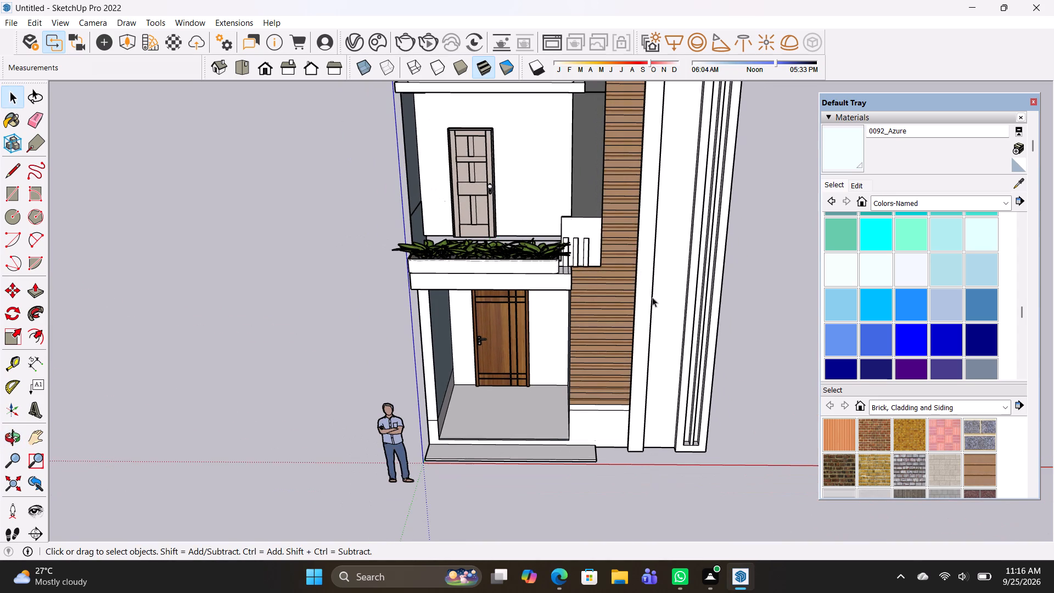
scroll(689, 288, down, 2)
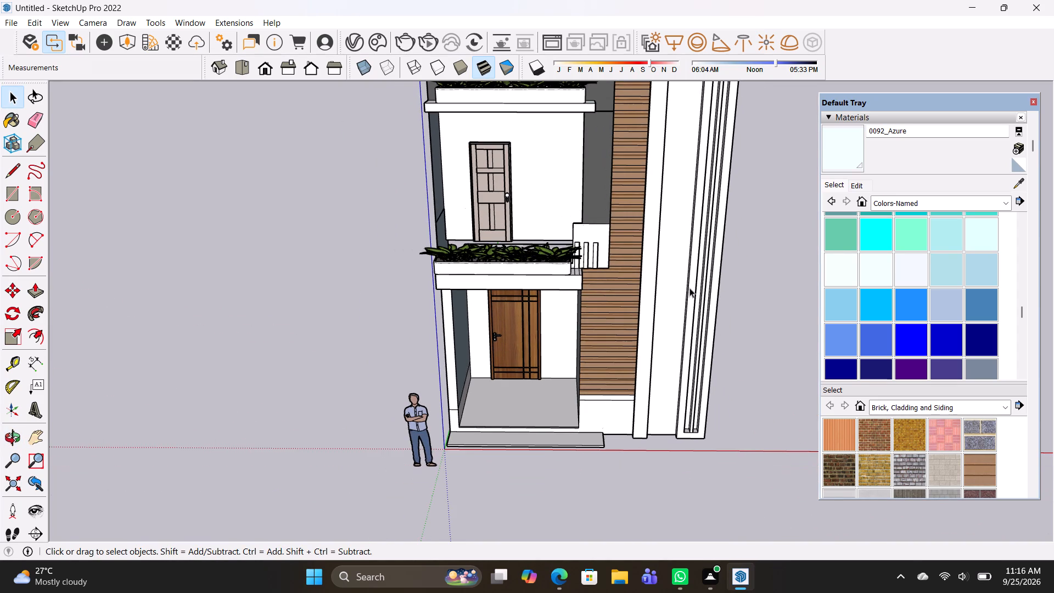
shift+middle_drag(679, 279, 603, 367)
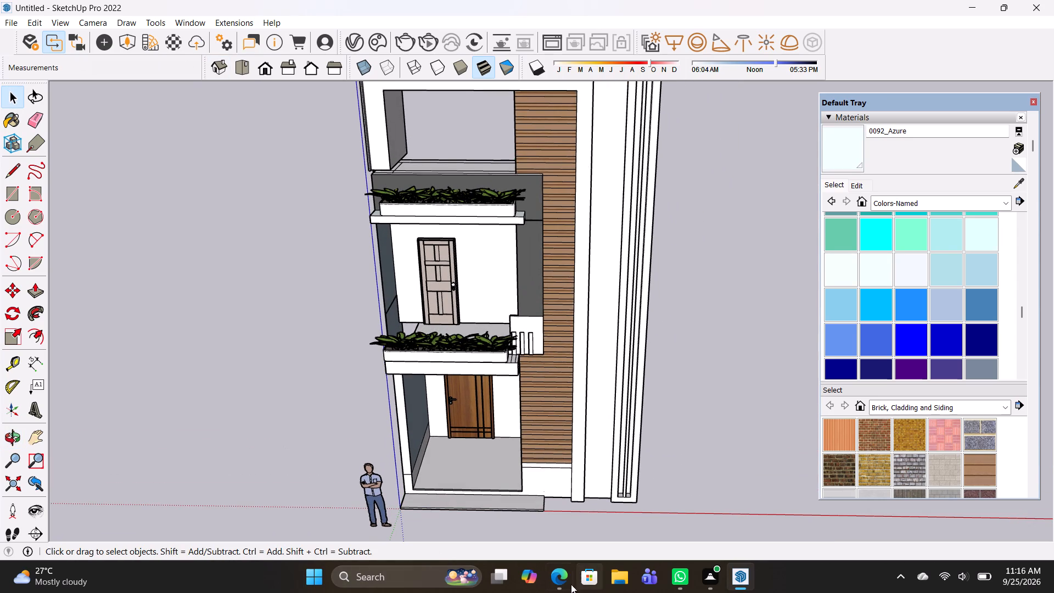
Switch to 3D Warehouse in Microsoft Edge and replace the car search with a model search for "window".
click(558, 579)
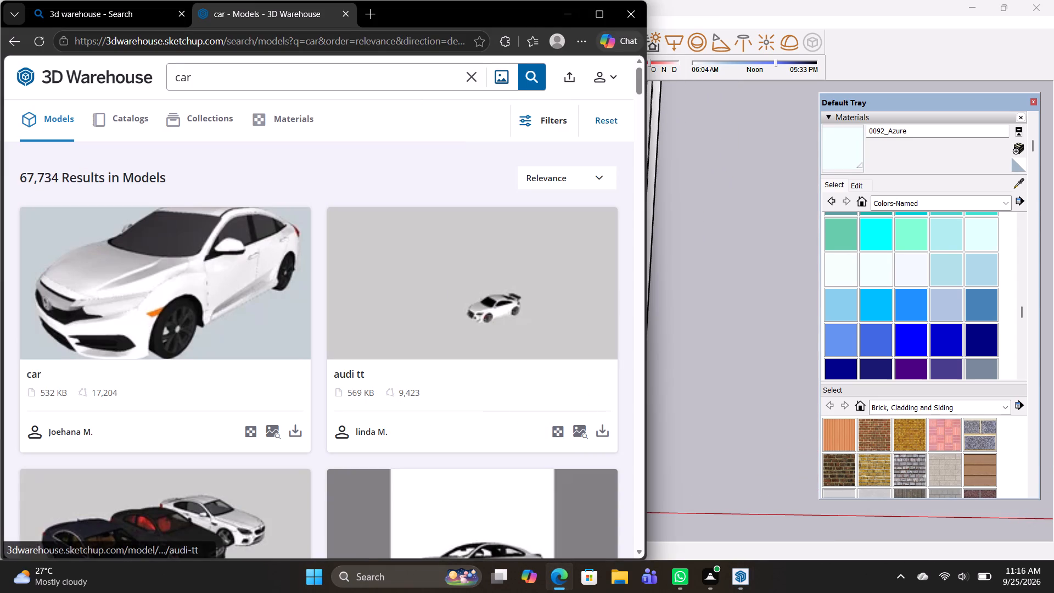
click(357, 67)
key(BackSpace)
key(BackSpace)
key(BackSpace)
key(BackSpace)
key(BackSpace)
key(BackSpace)
key(BackSpace)
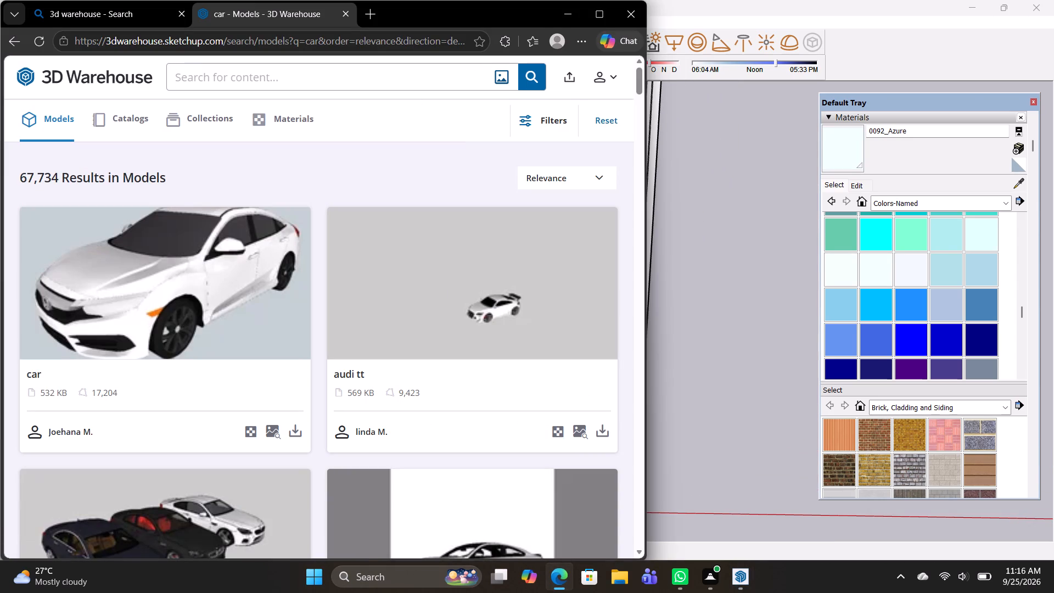
text(window)
key(Return)
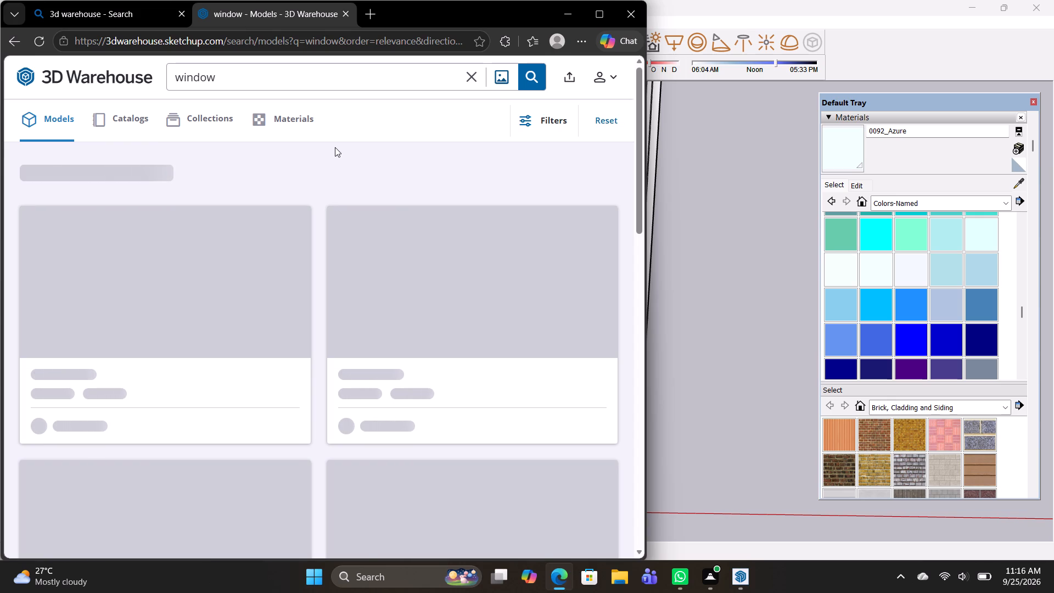
Browse the window models for one that suits the house elevation.
scroll(350, 288, down, 4)
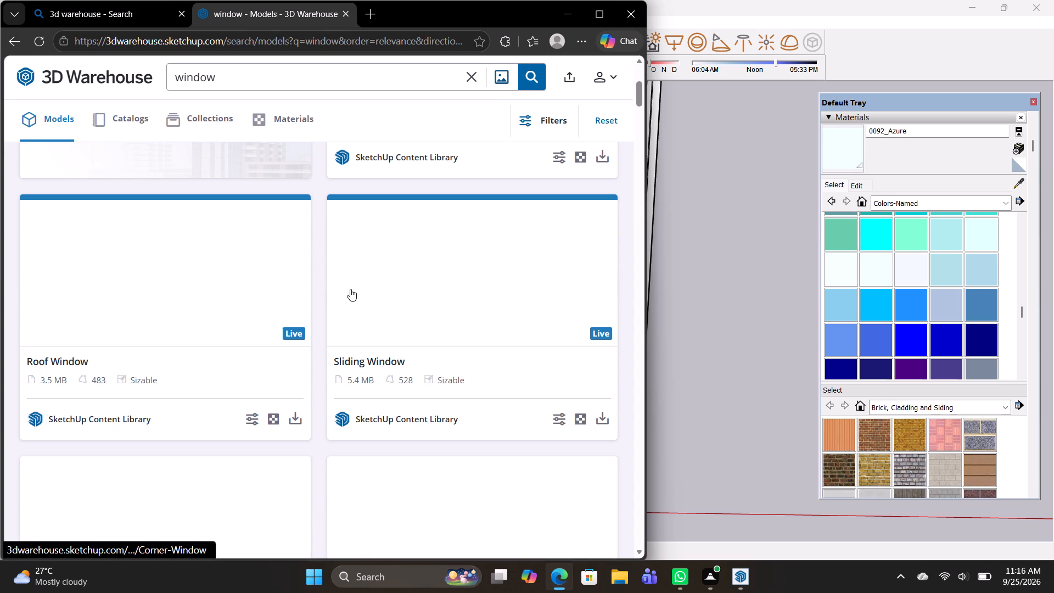
scroll(393, 310, down, 2)
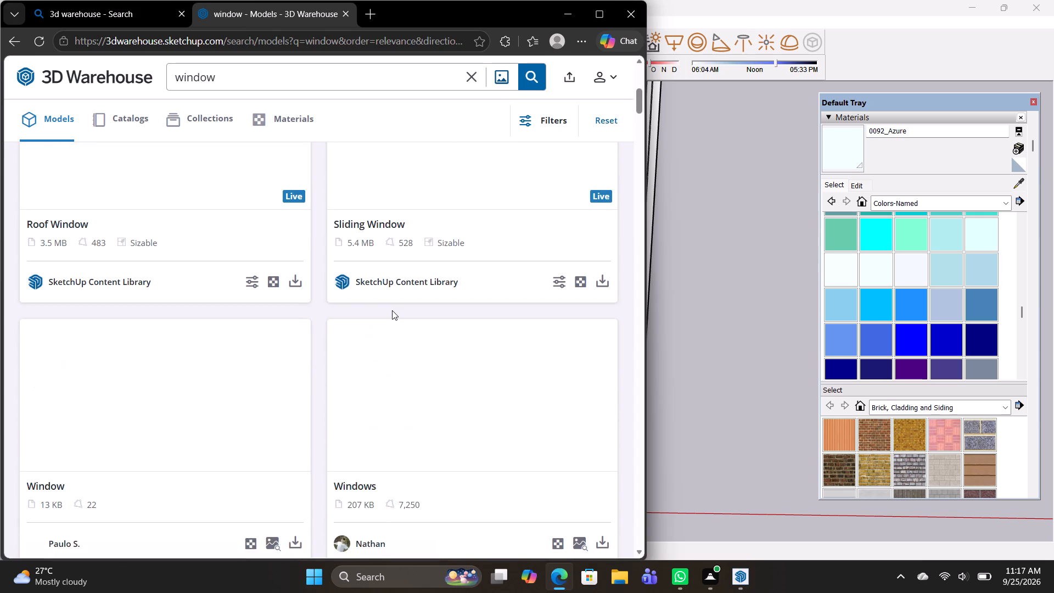
scroll(392, 310, down, 6)
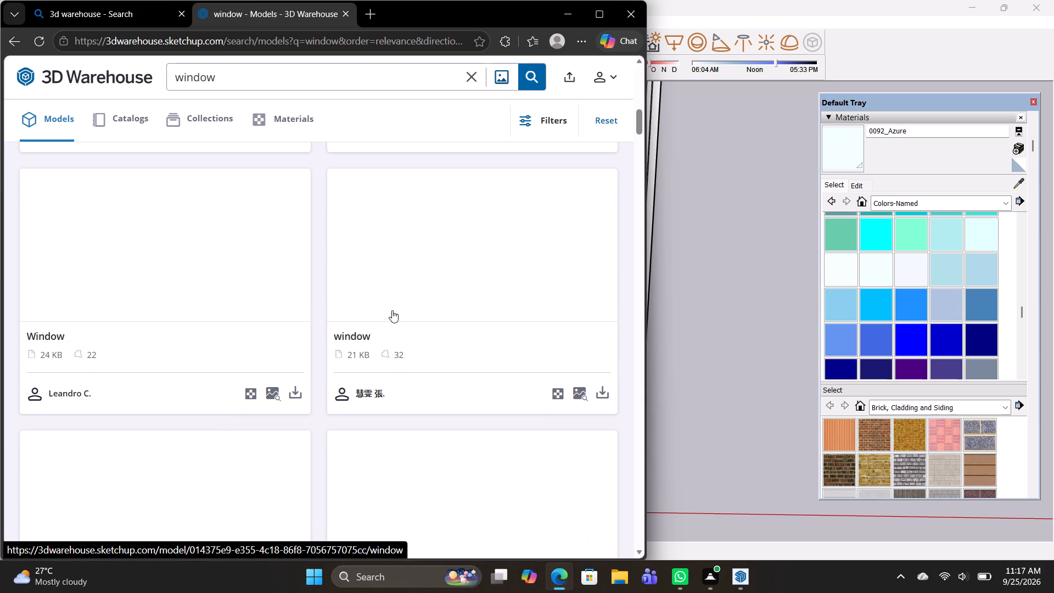
scroll(392, 310, up, 5)
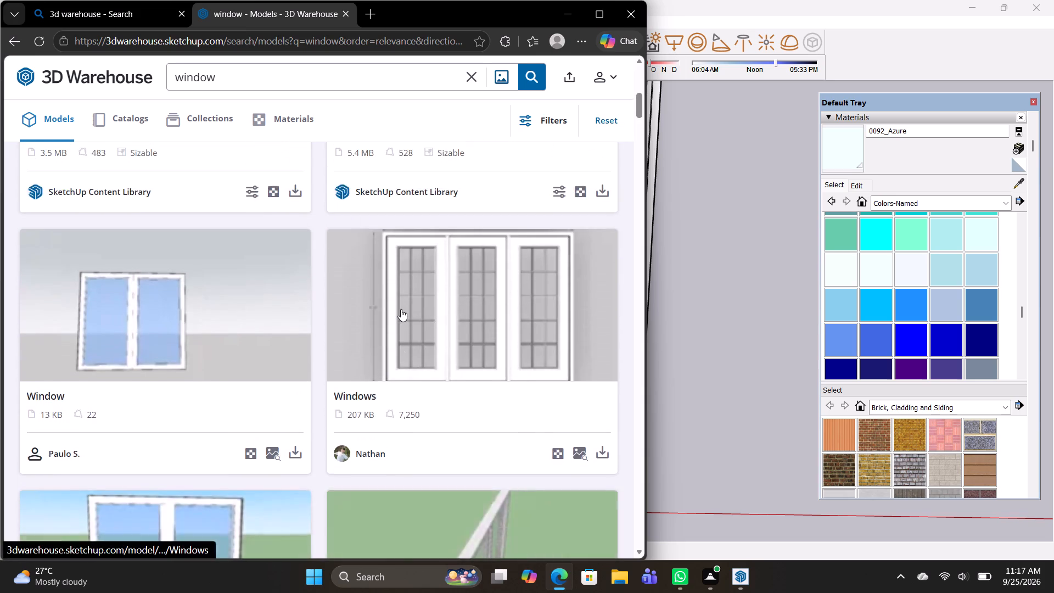
scroll(401, 309, down, 4)
scroll(401, 310, up, 8)
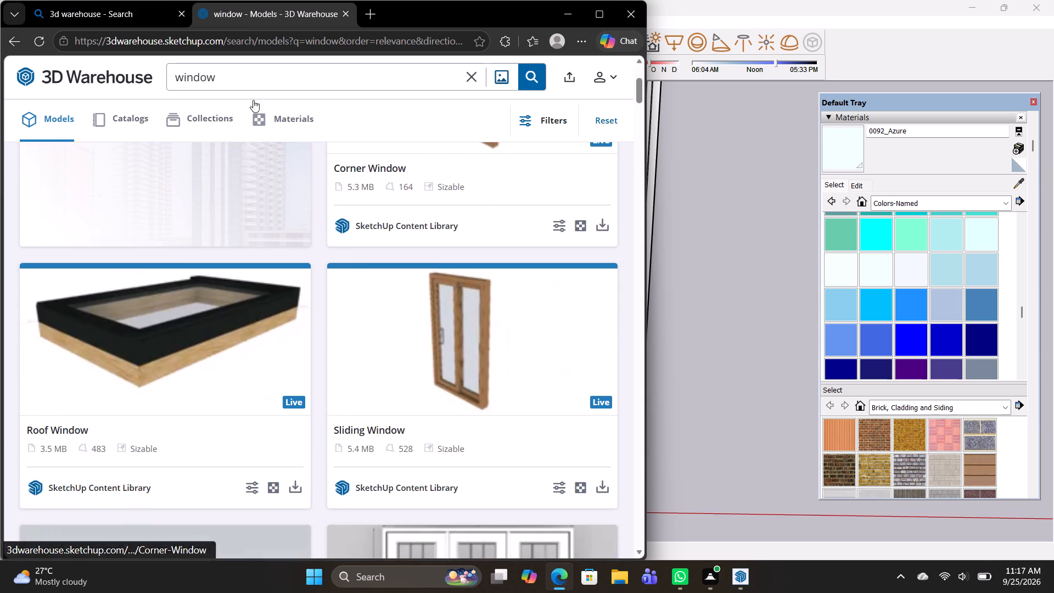
Refine the model search to "window elevation".
click(229, 81)
key(space)
text(elevat)
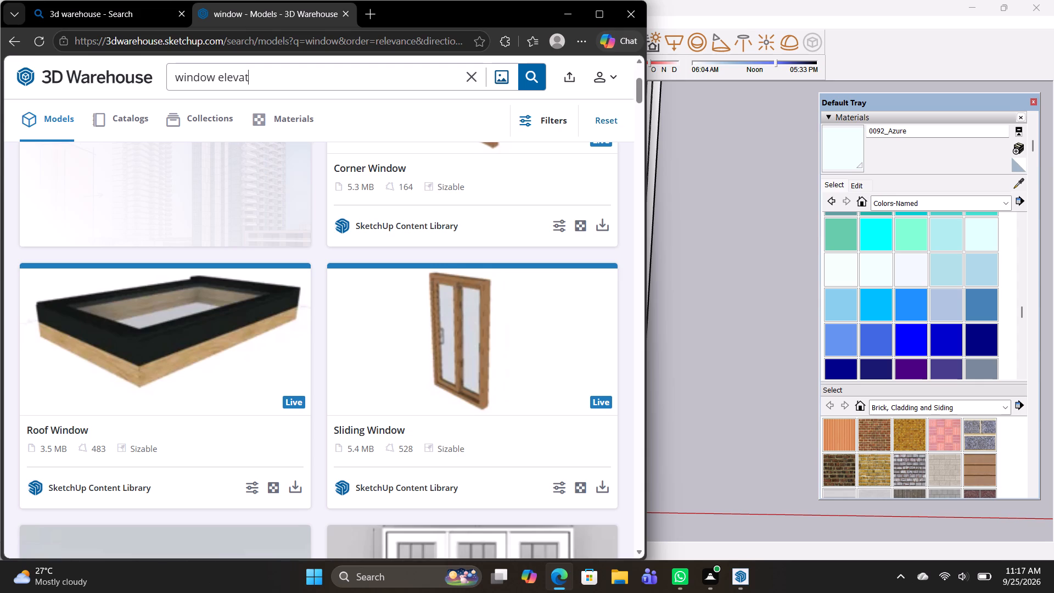
text(ion)
key(Return)
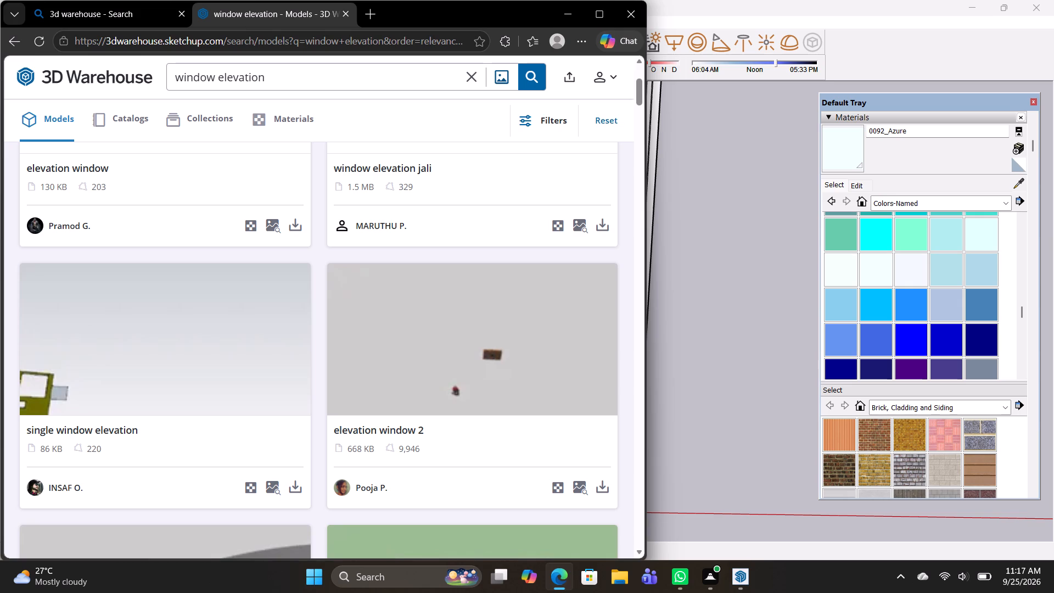
Look through the "window elevation" models for a suitable framed window to download.
scroll(247, 224, down, 4)
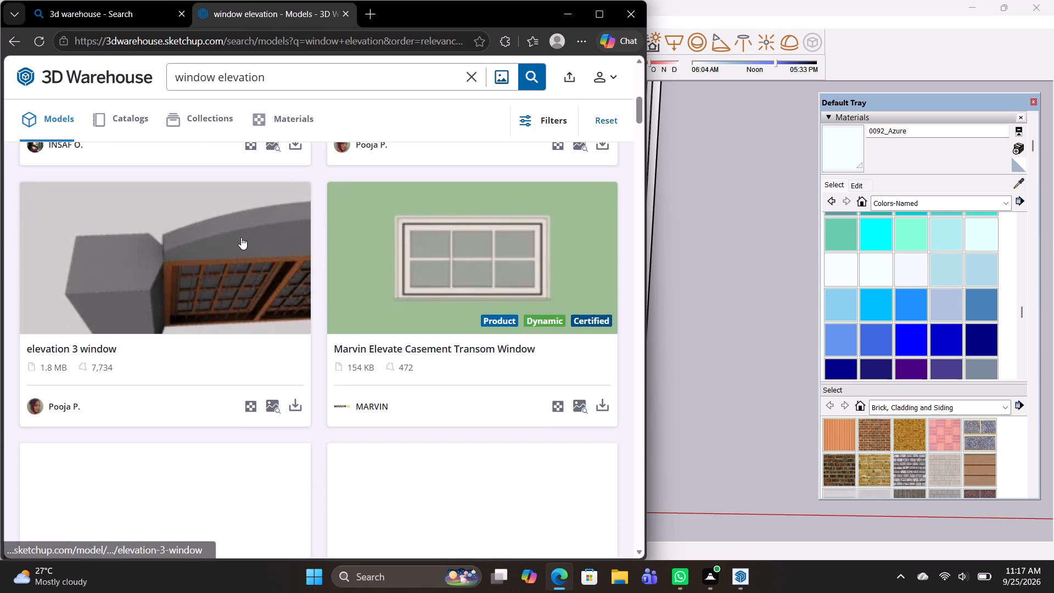
scroll(241, 237, down, 6)
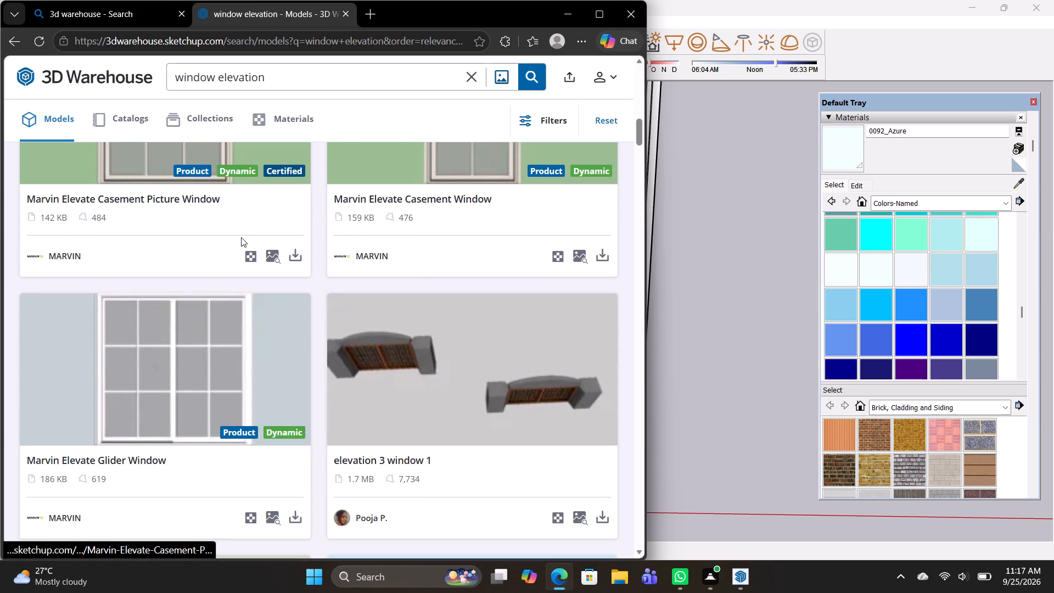
scroll(241, 237, down, 7)
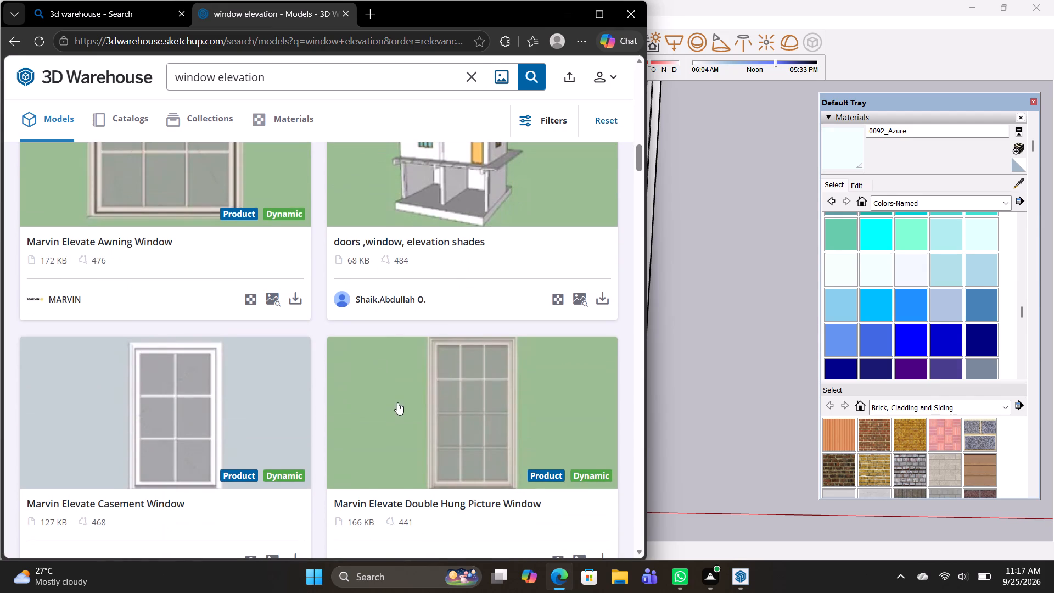
scroll(490, 432, down, 6)
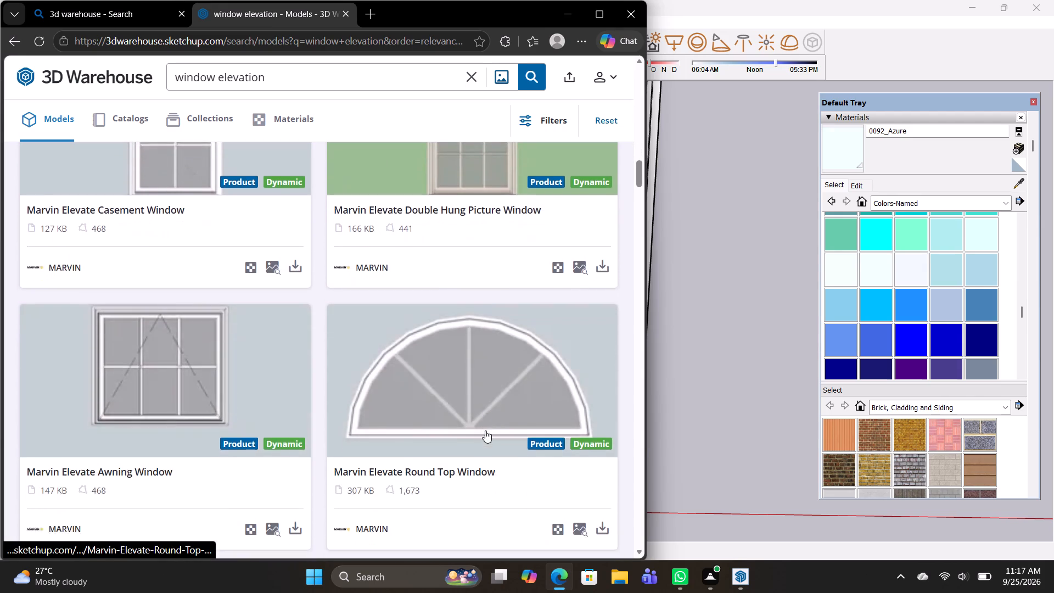
scroll(485, 430, down, 10)
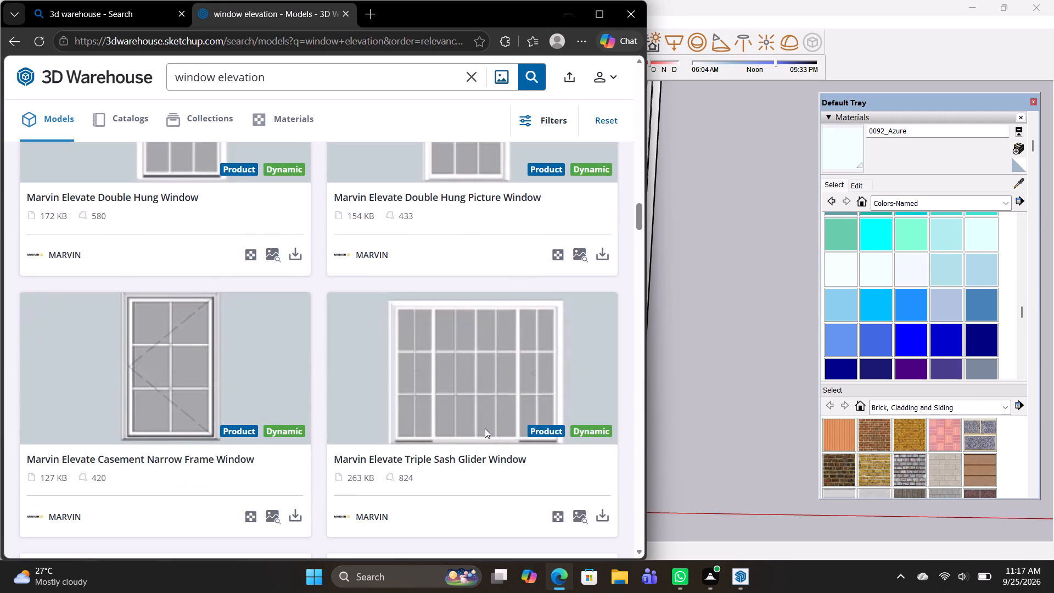
scroll(485, 428, down, 10)
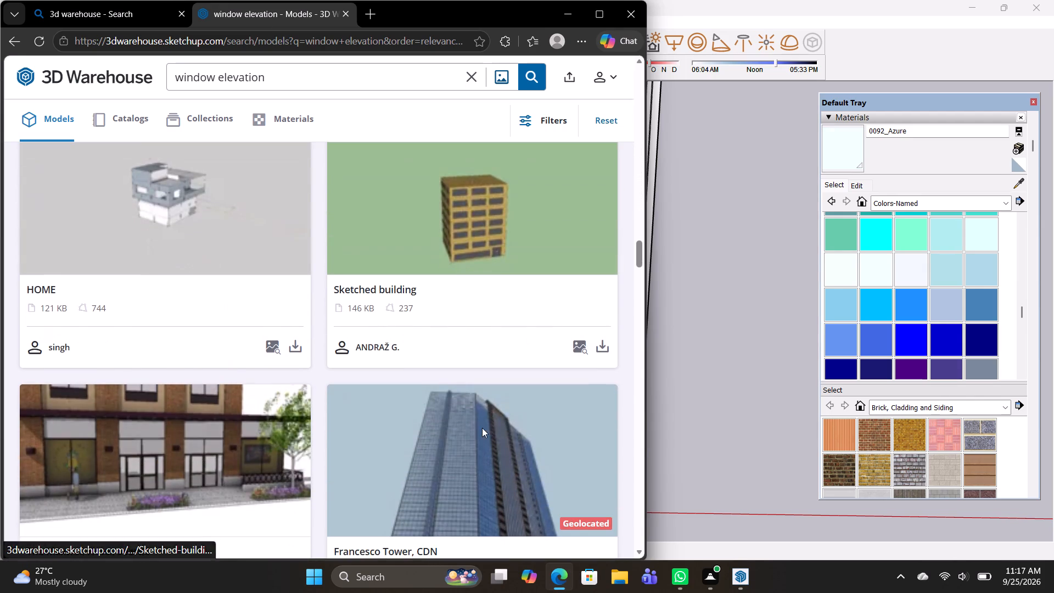
scroll(482, 428, down, 2)
scroll(482, 428, up, 10)
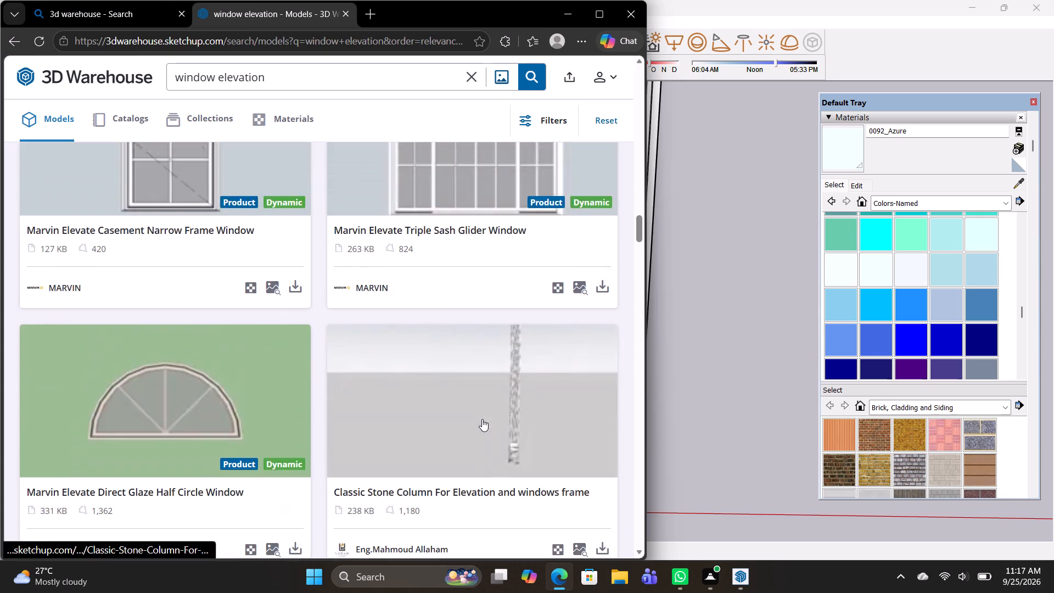
scroll(482, 419, up, 10)
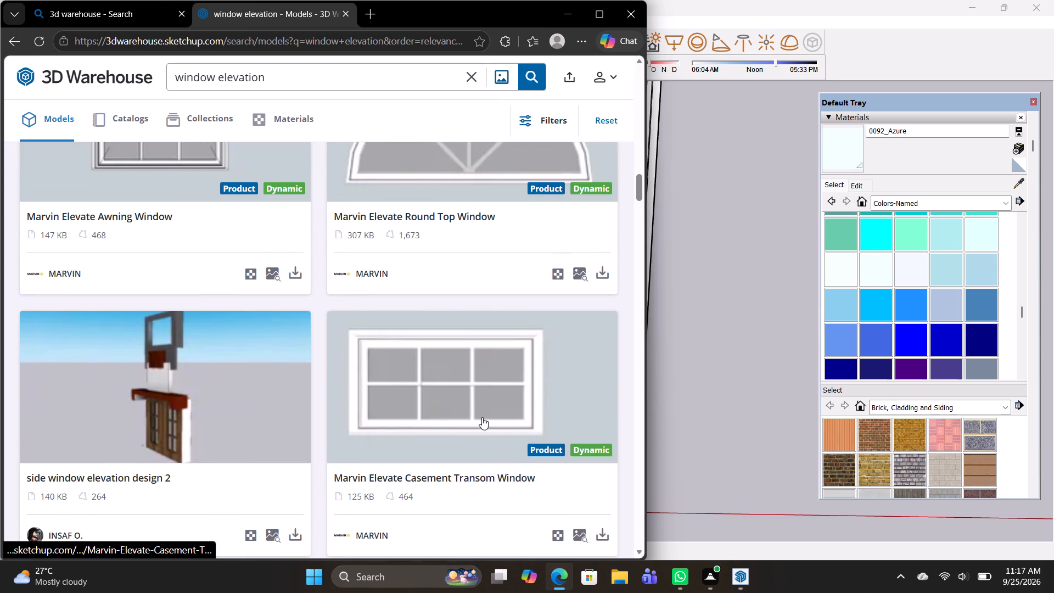
scroll(455, 390, up, 9)
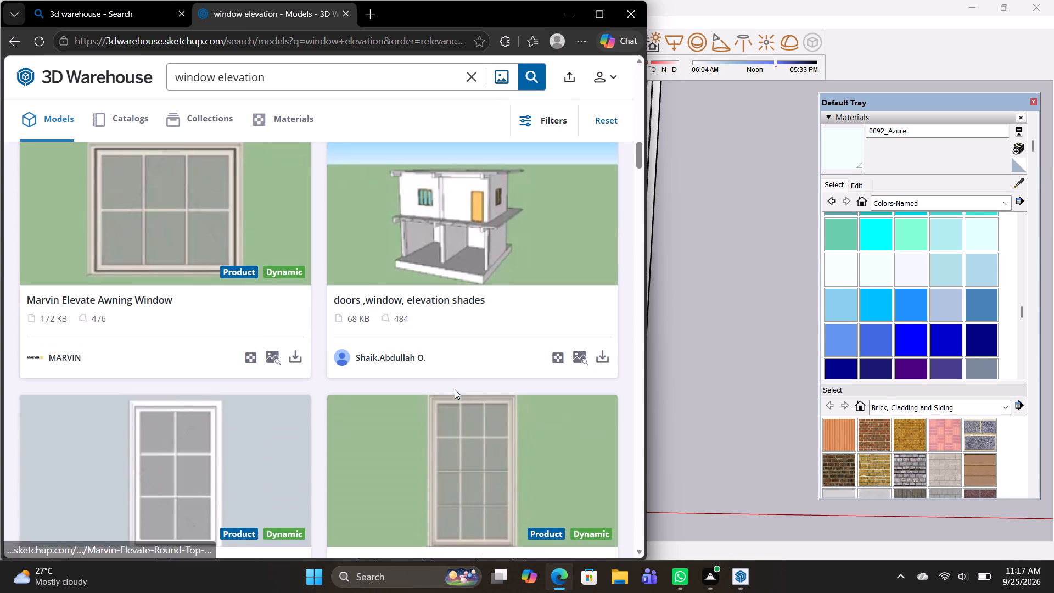
scroll(455, 389, up, 3)
scroll(455, 389, down, 6)
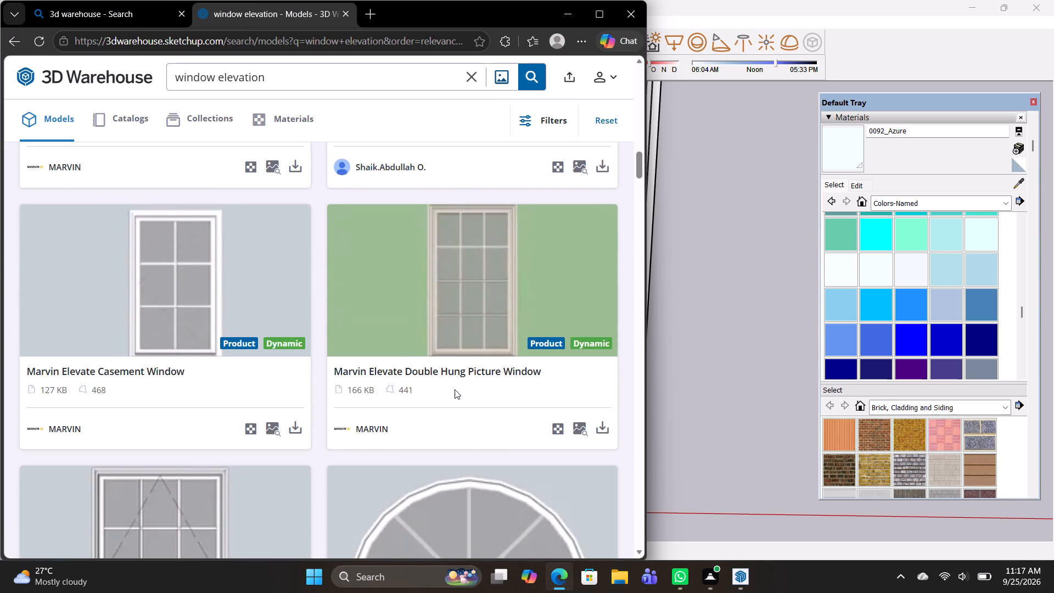
Download the Marvin Elevate Double Hung Picture Window as a SketchUp file and save it to the Desktop.
click(597, 425)
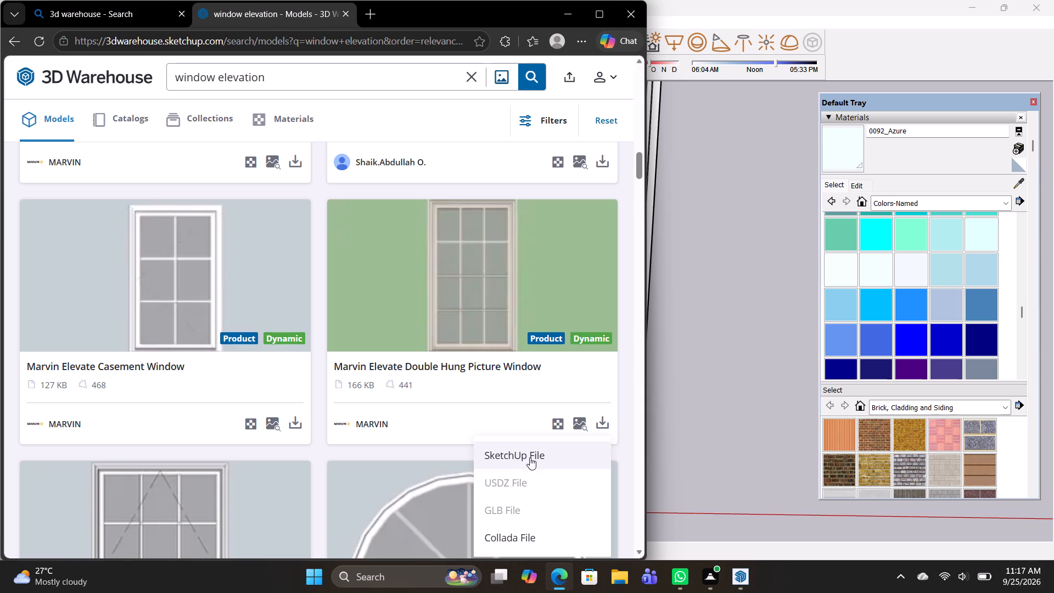
click(529, 454)
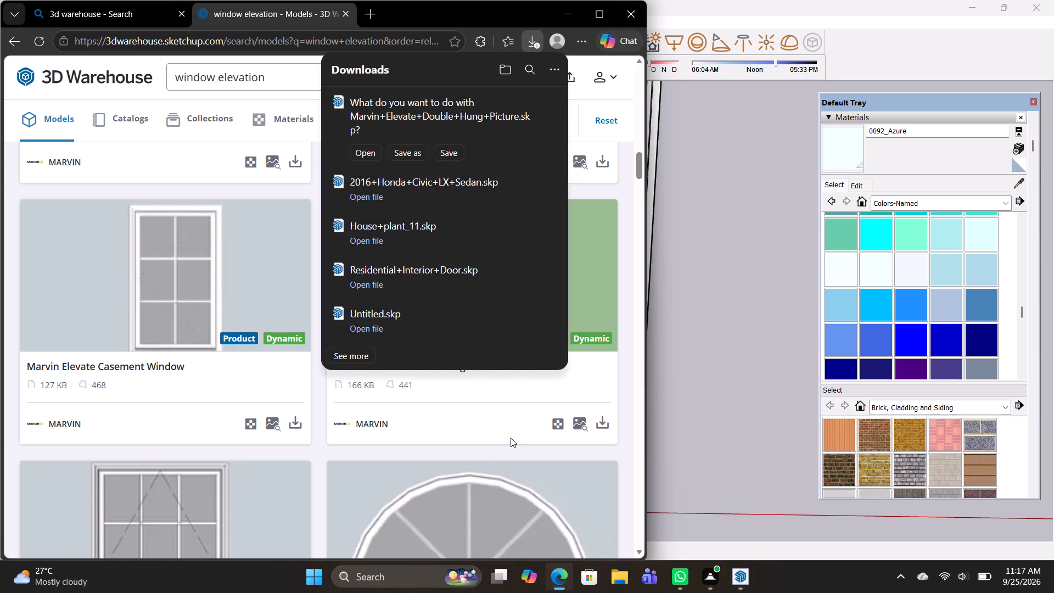
click(406, 153)
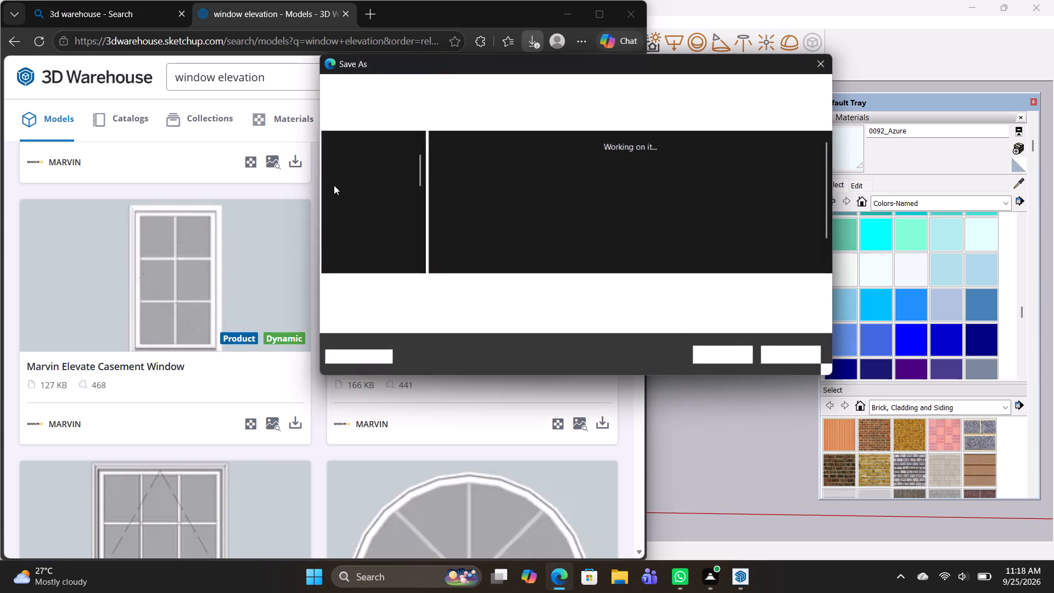
click(383, 188)
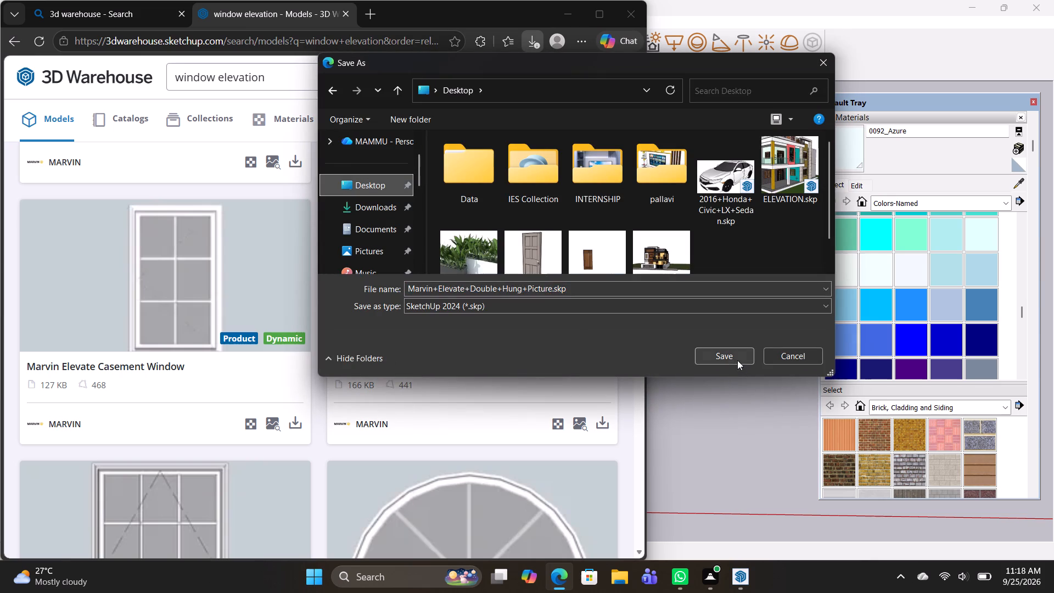
click(737, 360)
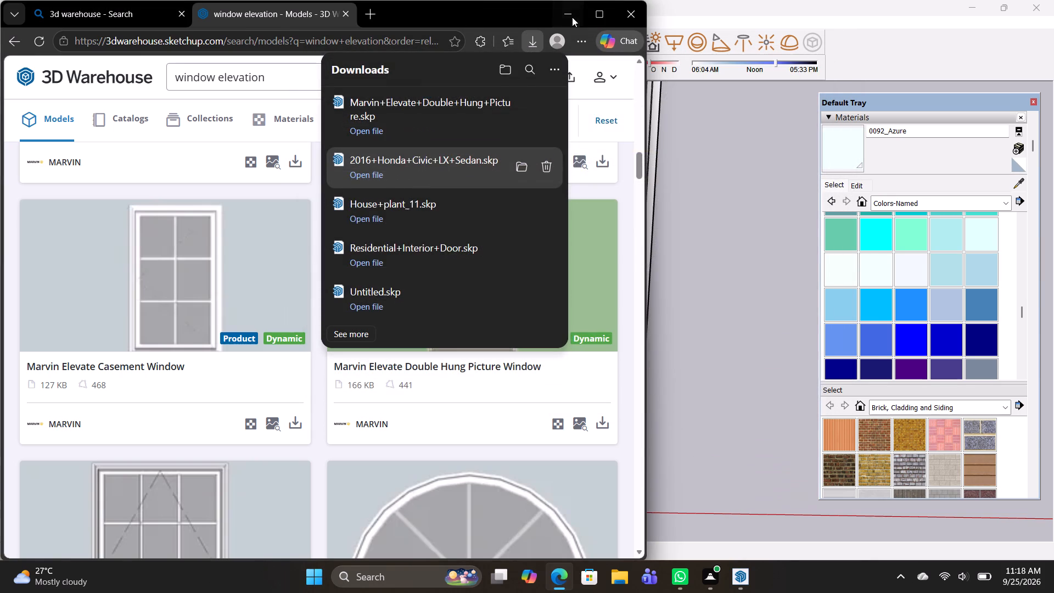
Switch to SketchUp, import Marvin+Elevate+Double+Hung+Picture.skp from the Desktop, and place it on the upper facade beside the wood cladding.
click(571, 17)
scroll(580, 324, down, 1)
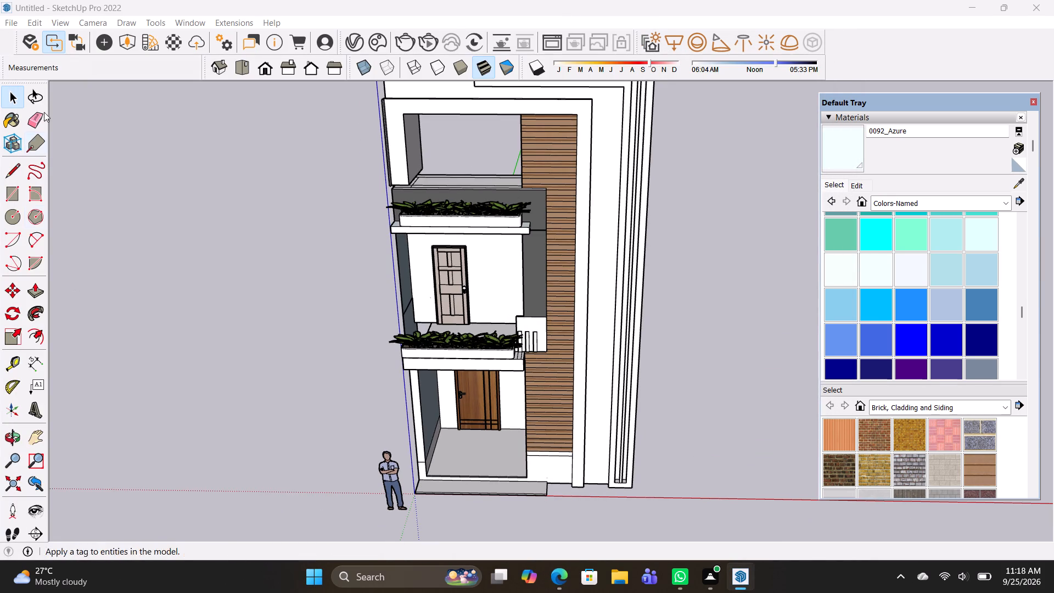
click(12, 22)
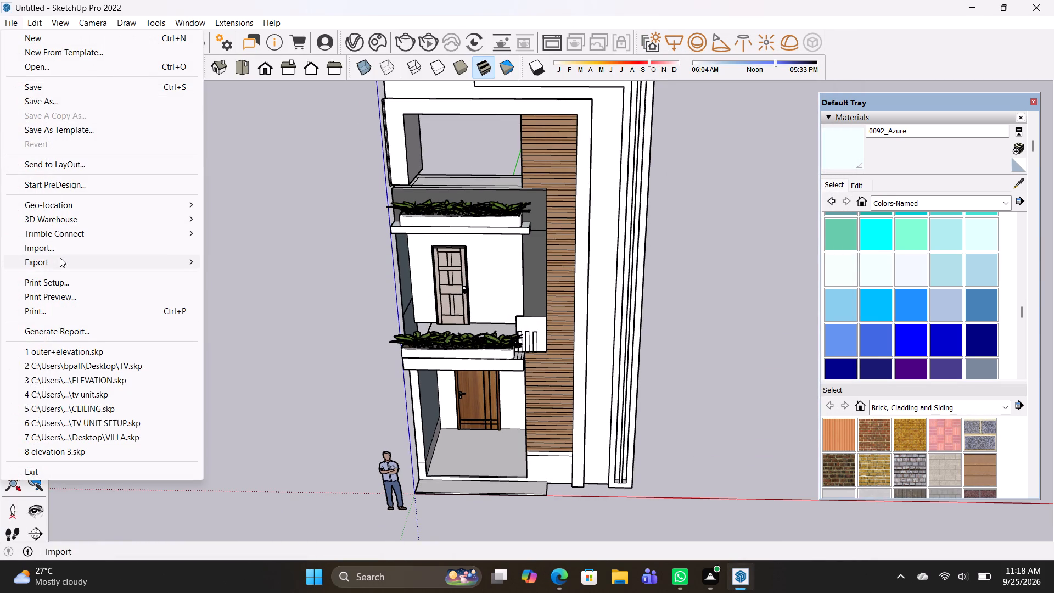
click(60, 248)
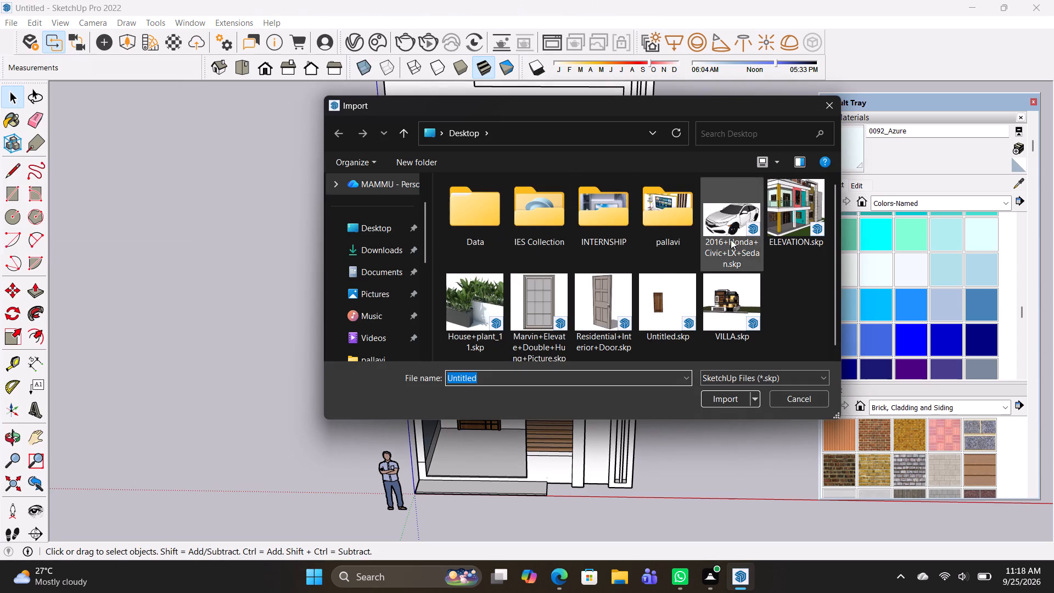
click(535, 311)
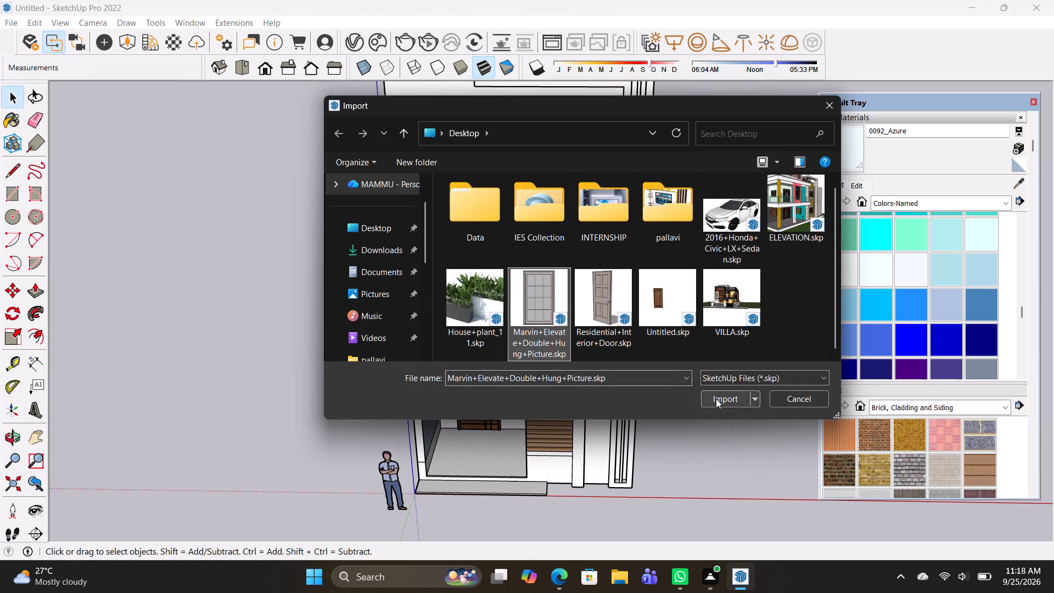
click(717, 396)
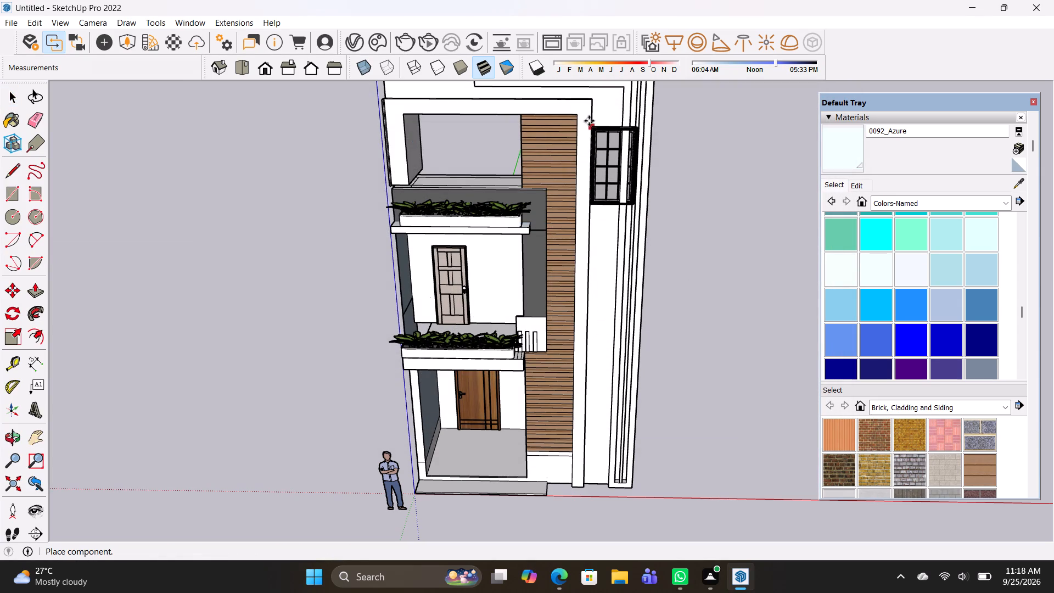
click(589, 118)
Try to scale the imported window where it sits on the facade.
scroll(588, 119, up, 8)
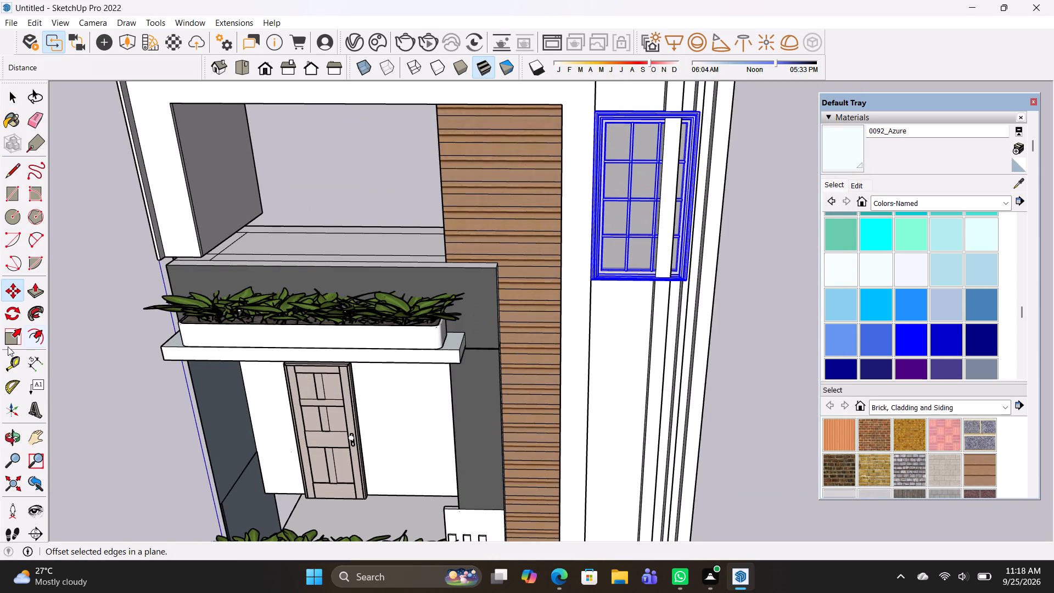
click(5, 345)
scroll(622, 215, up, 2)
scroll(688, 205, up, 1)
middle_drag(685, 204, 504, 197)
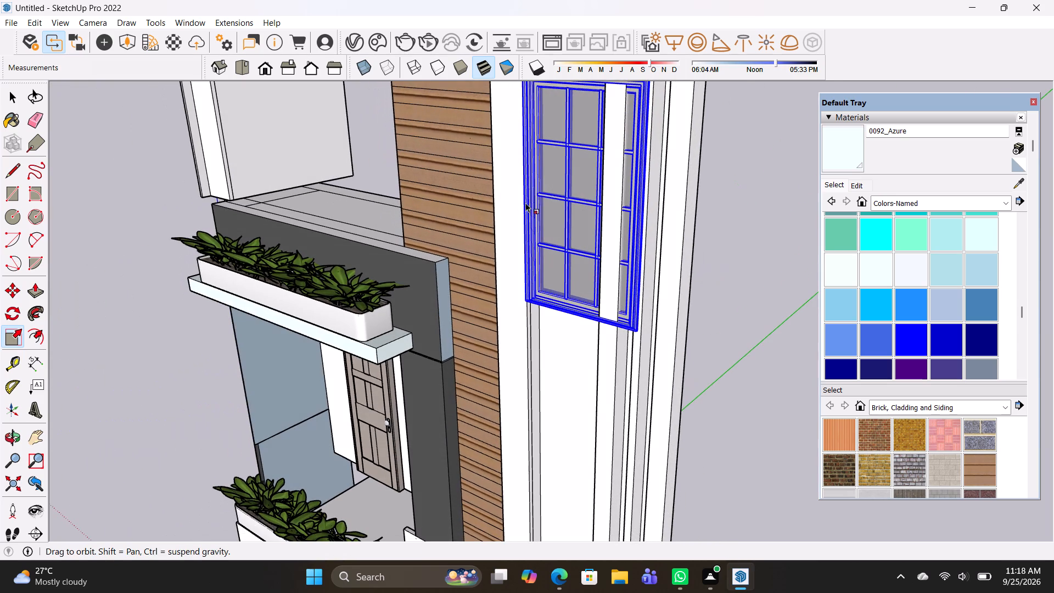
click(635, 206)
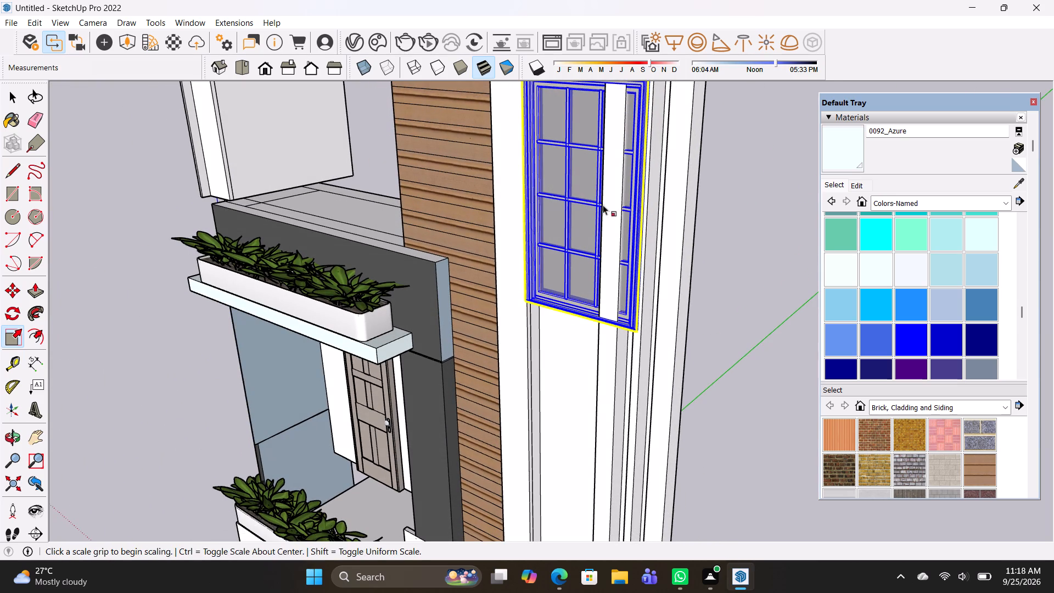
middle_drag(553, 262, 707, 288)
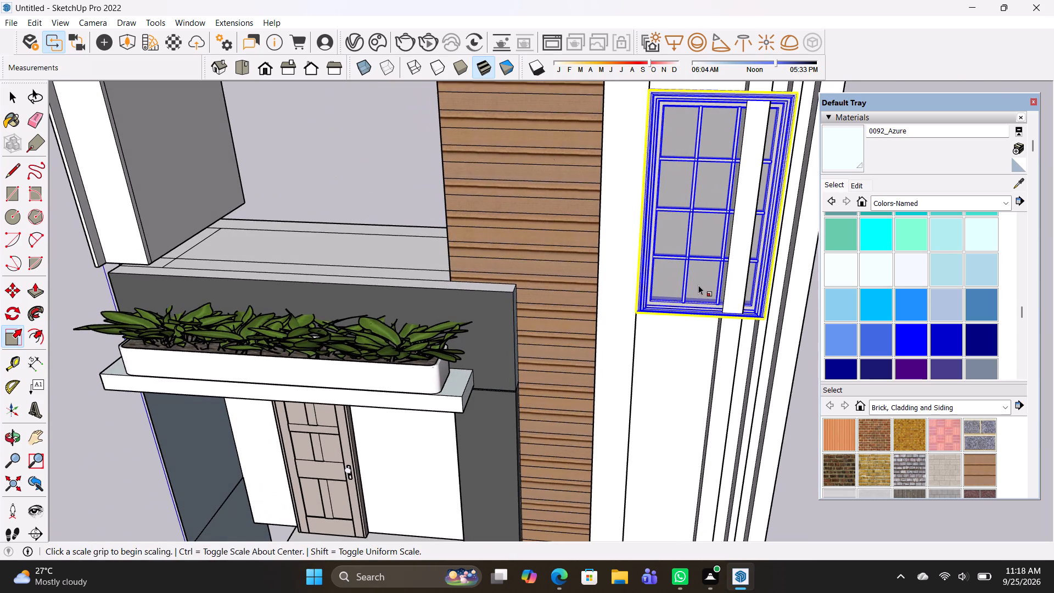
Move the window off the facade into clear space beside the building, about 10' 7" away.
key(m)
click(637, 322)
middle_drag(644, 369, 655, 388)
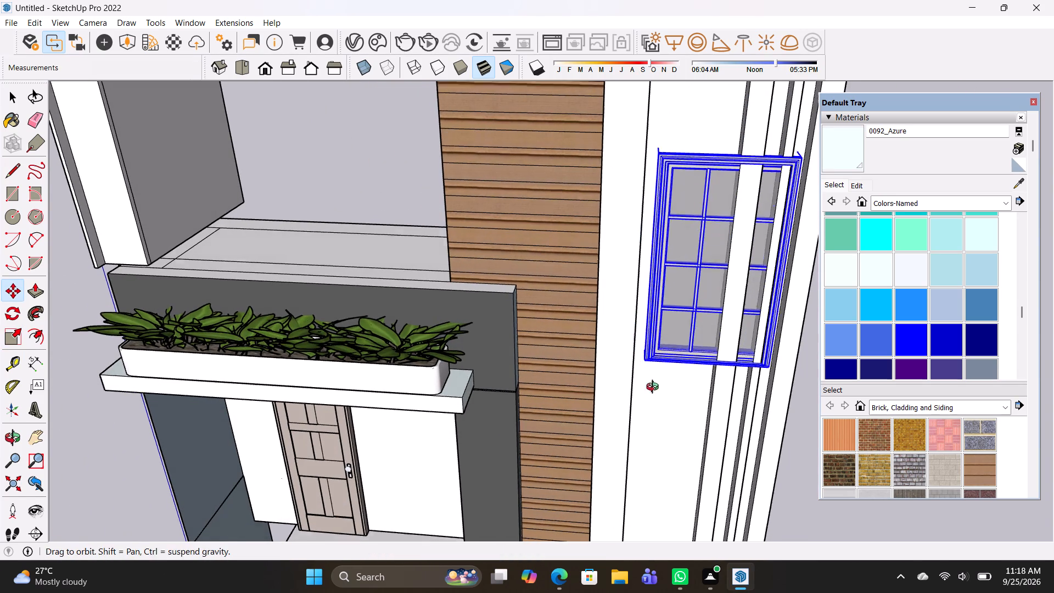
middle_drag(655, 388, 747, 401)
middle_drag(669, 400, 776, 385)
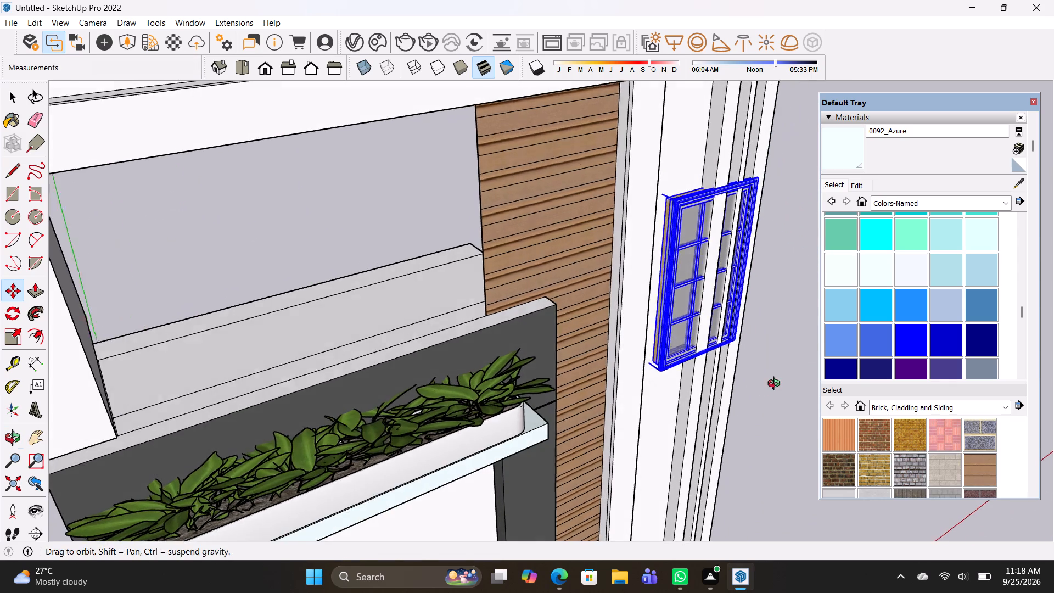
middle_drag(776, 385, 776, 384)
shift+middle_drag(759, 372, 603, 250)
click(643, 311)
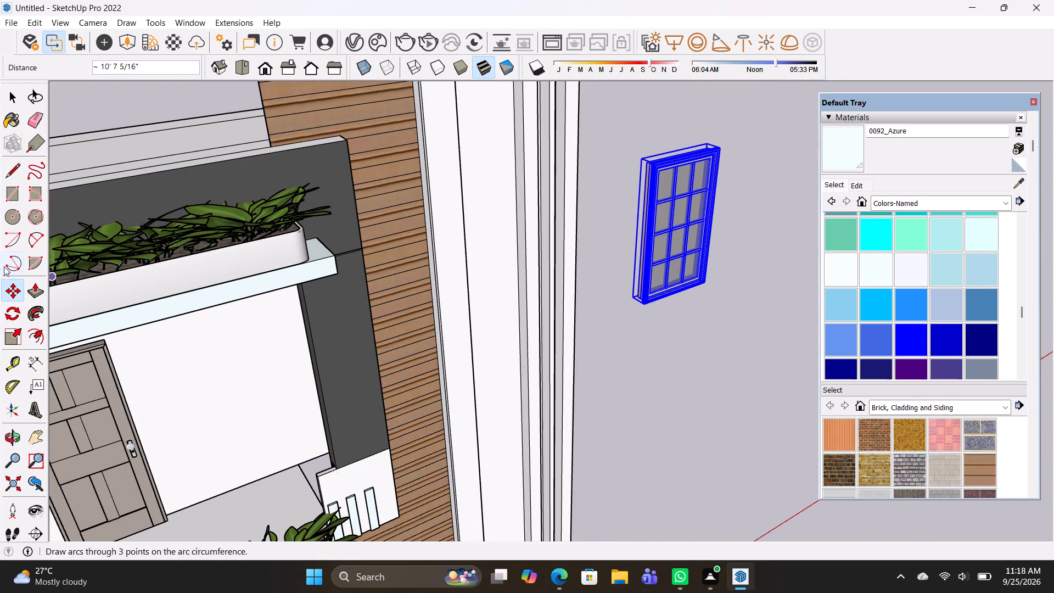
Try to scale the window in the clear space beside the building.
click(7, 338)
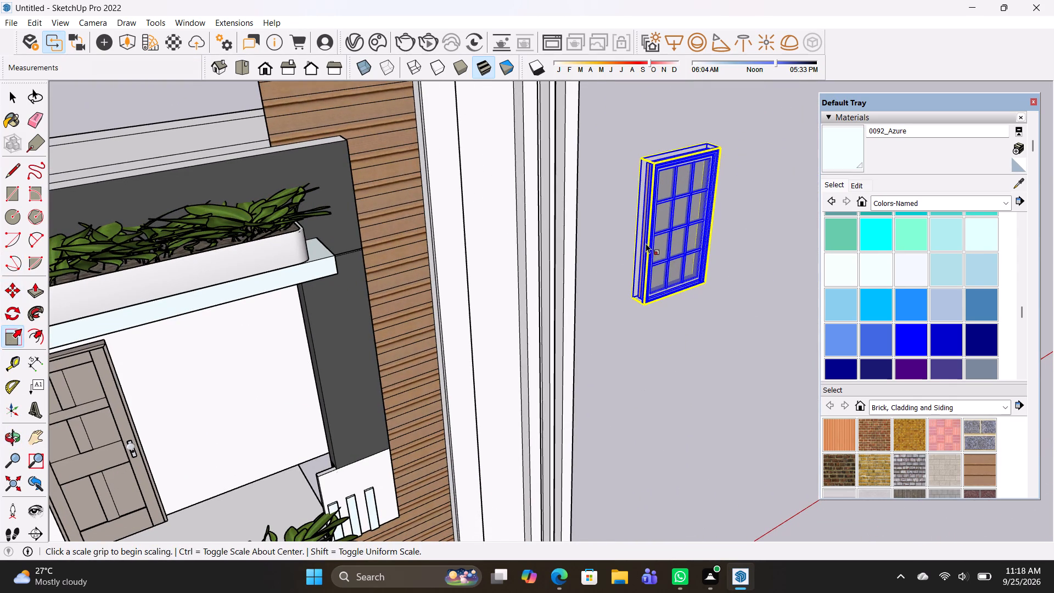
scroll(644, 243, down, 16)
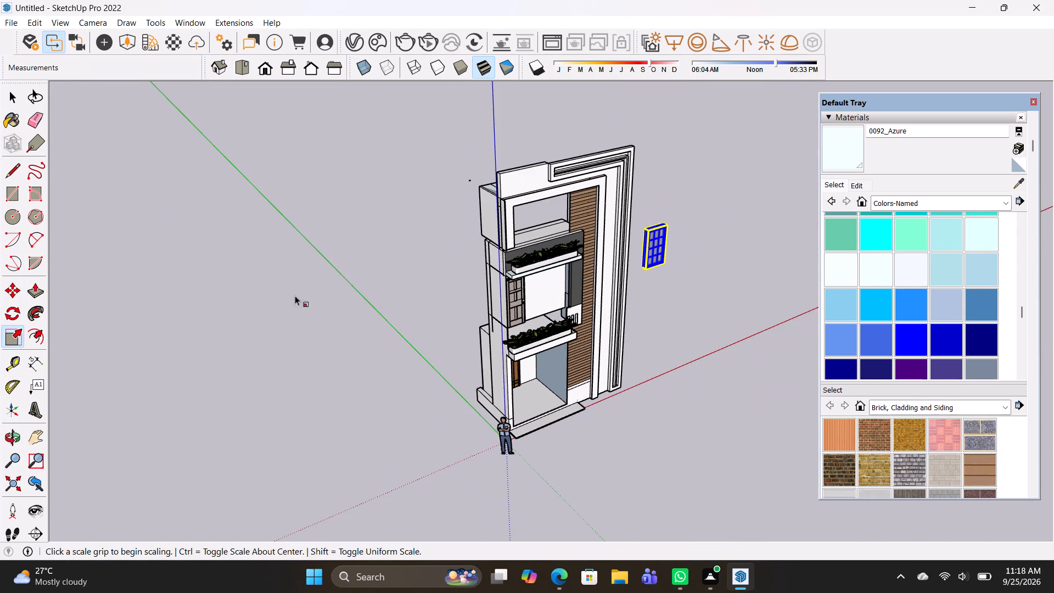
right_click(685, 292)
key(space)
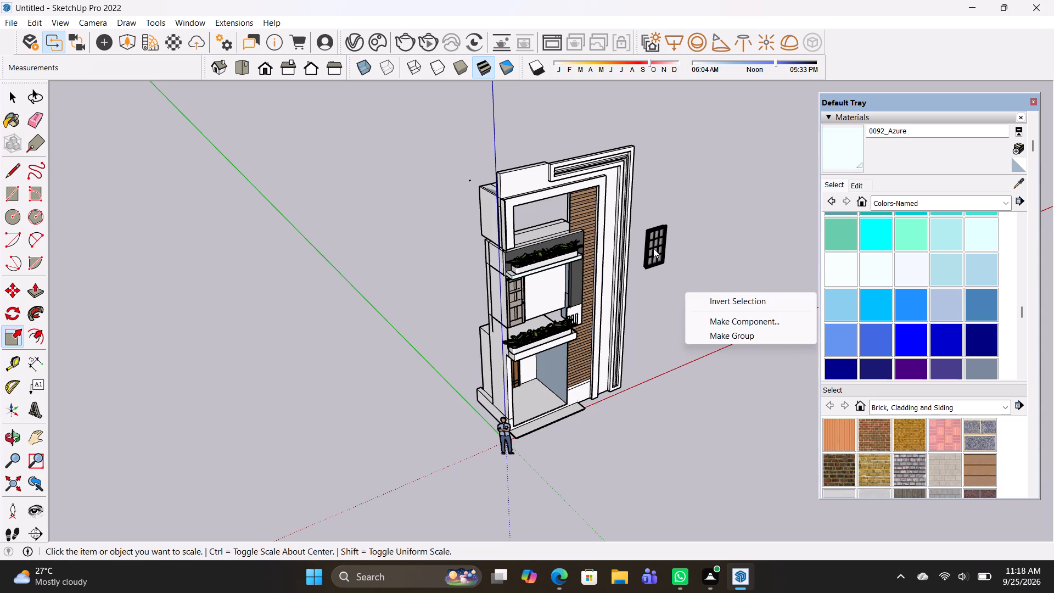
Explode the imported window component and its nested components.
click(653, 248)
right_click(652, 247)
click(711, 217)
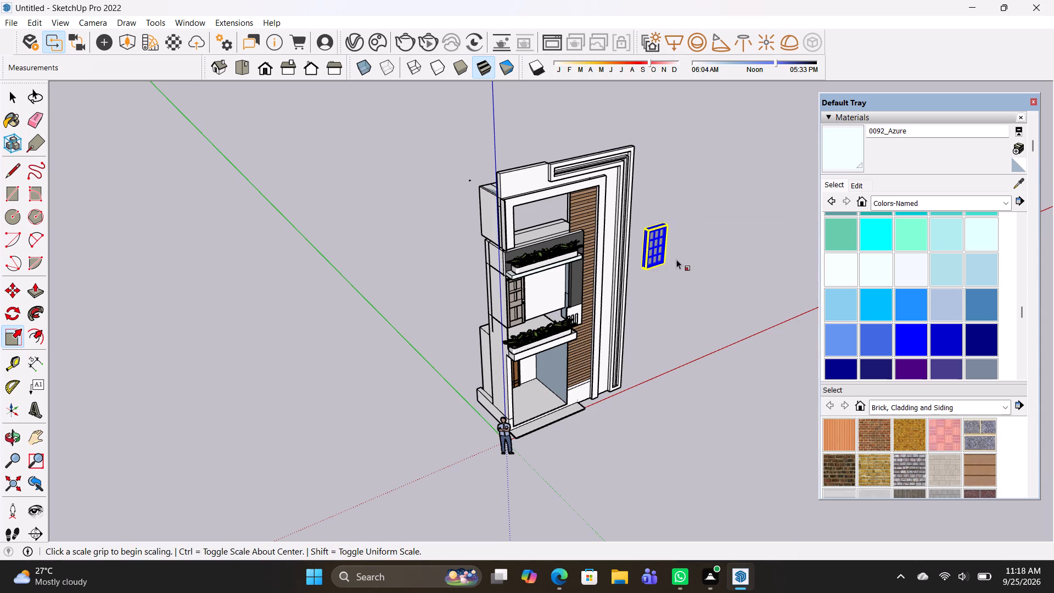
click(680, 261)
click(655, 249)
right_click(654, 247)
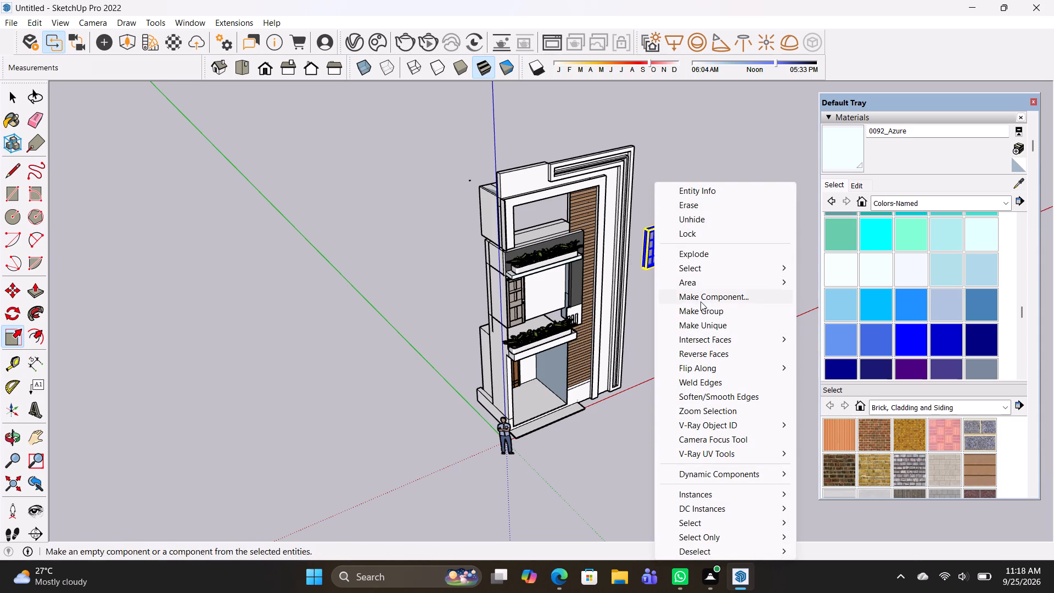
click(711, 253)
click(711, 304)
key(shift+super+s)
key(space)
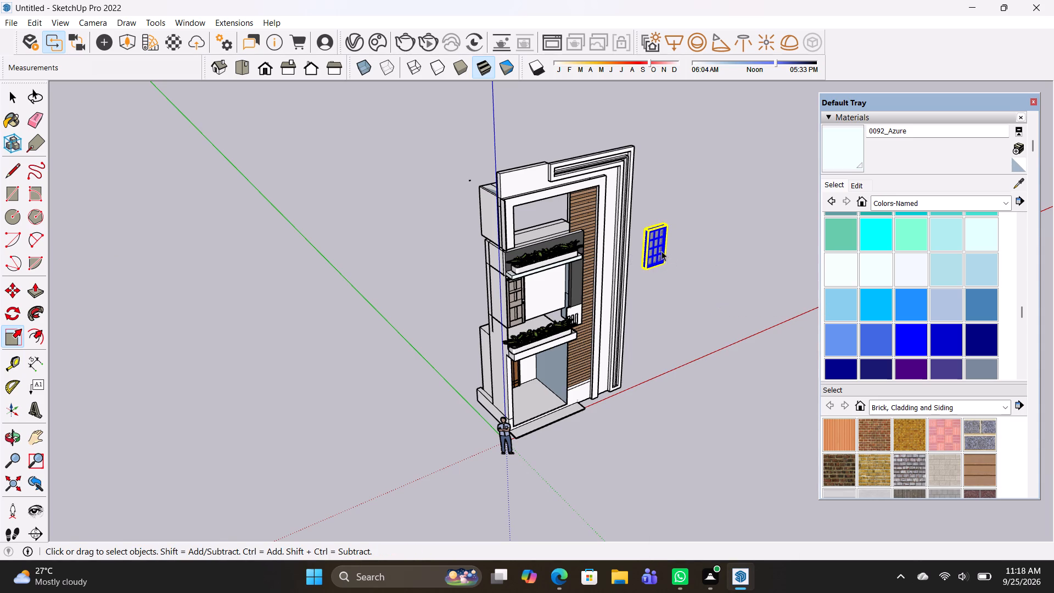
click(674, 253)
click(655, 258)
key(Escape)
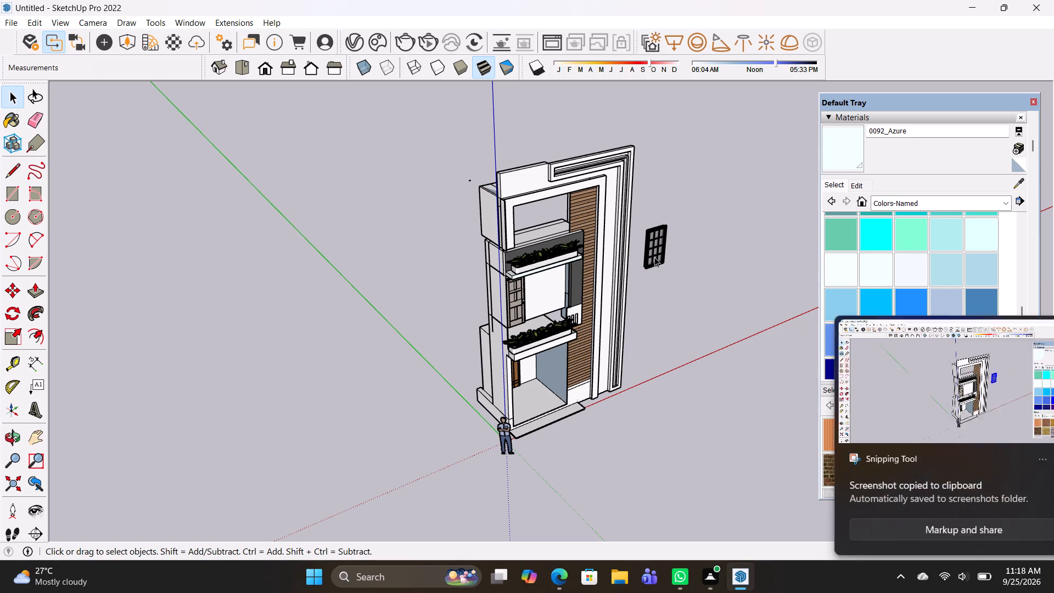
Select all of the window's frame and glazing-bar parts and explode them once more.
click(654, 257)
scroll(654, 256, up, 2)
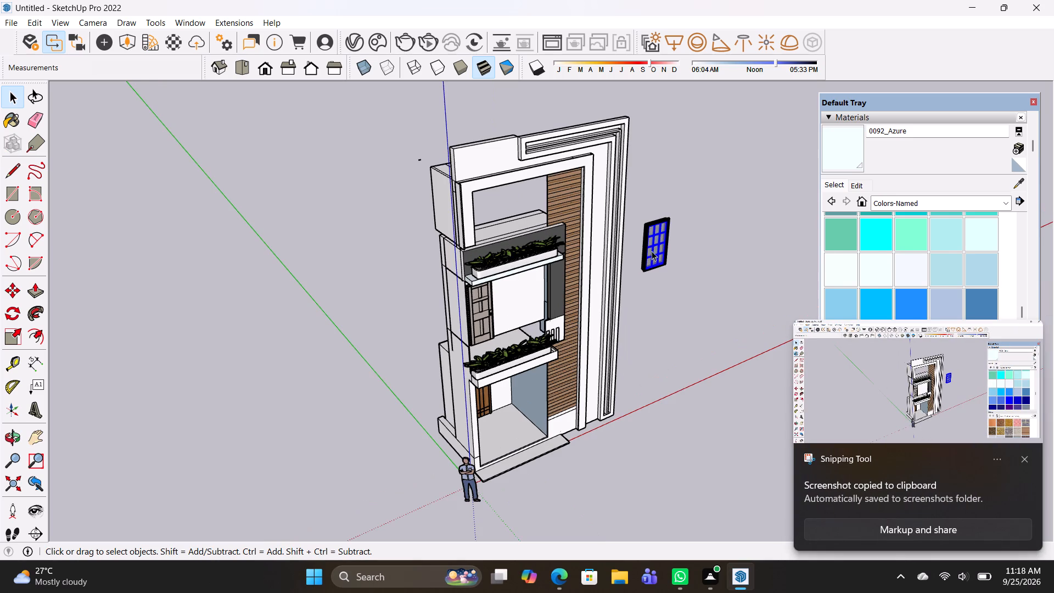
scroll(651, 244, up, 5)
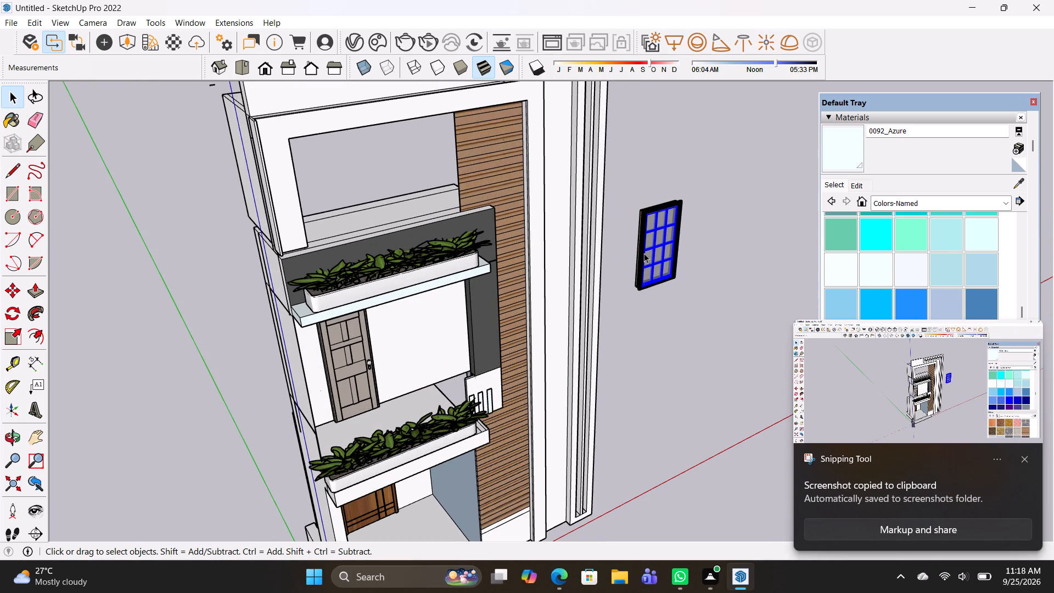
click(644, 253)
scroll(641, 243, up, 3)
click(675, 309)
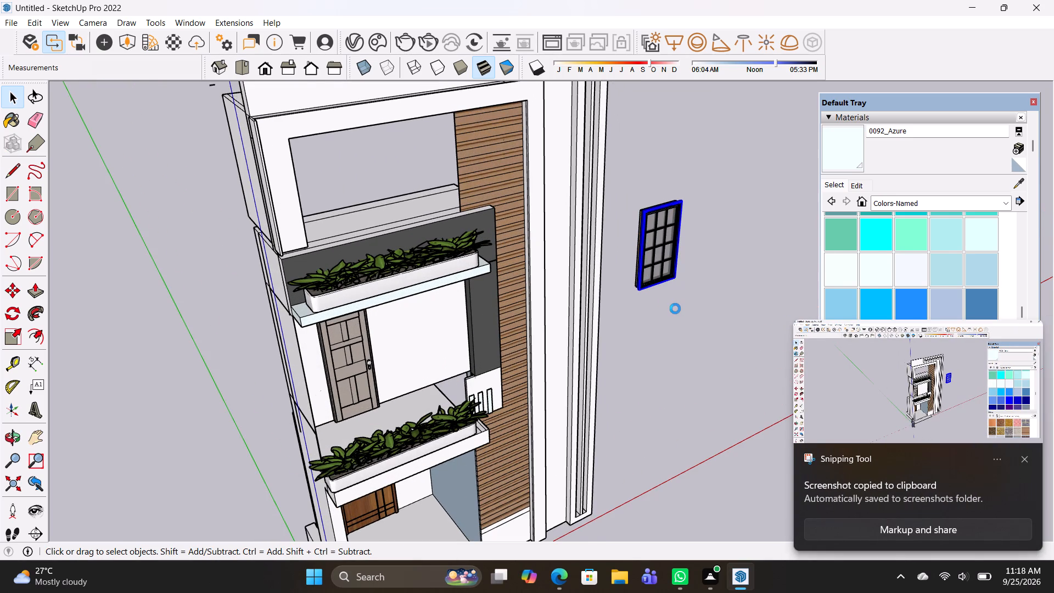
key(Escape)
drag(691, 321, 629, 149)
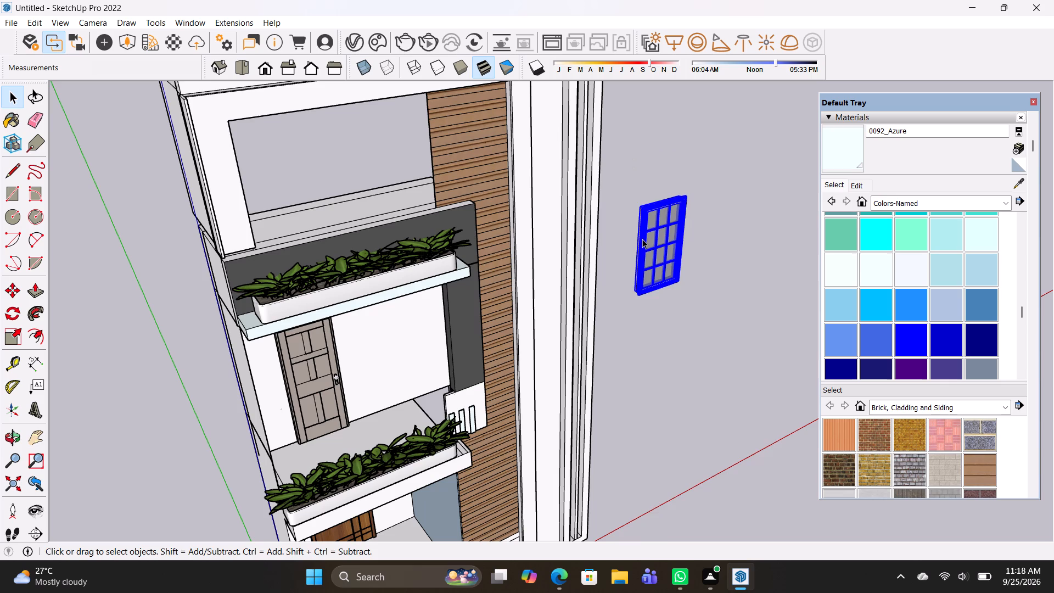
right_click(641, 238)
click(681, 234)
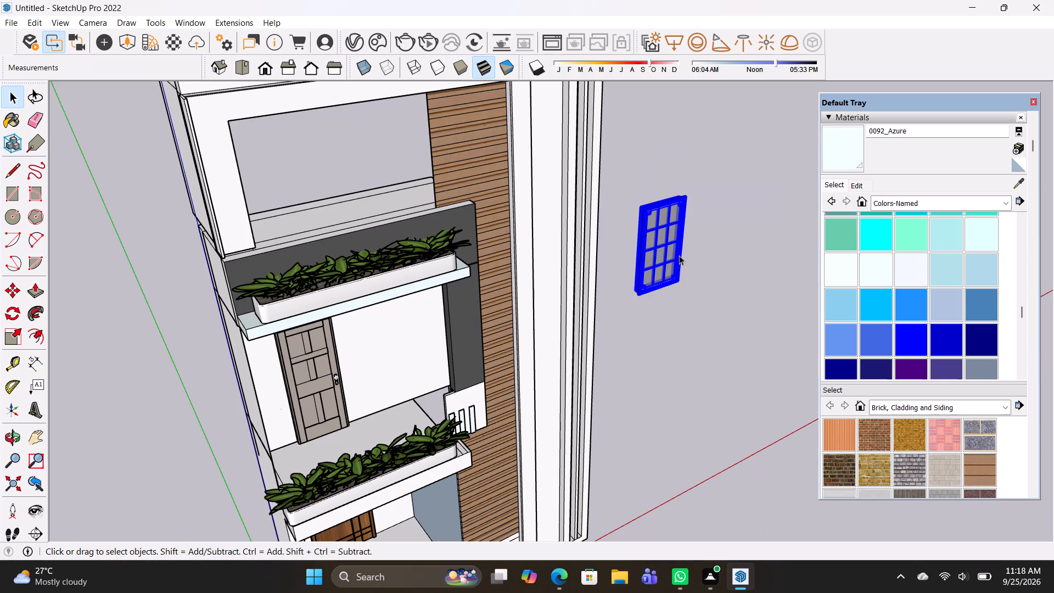
Select every part of the exploded window and combine them into one group.
click(663, 243)
triple_click(663, 248)
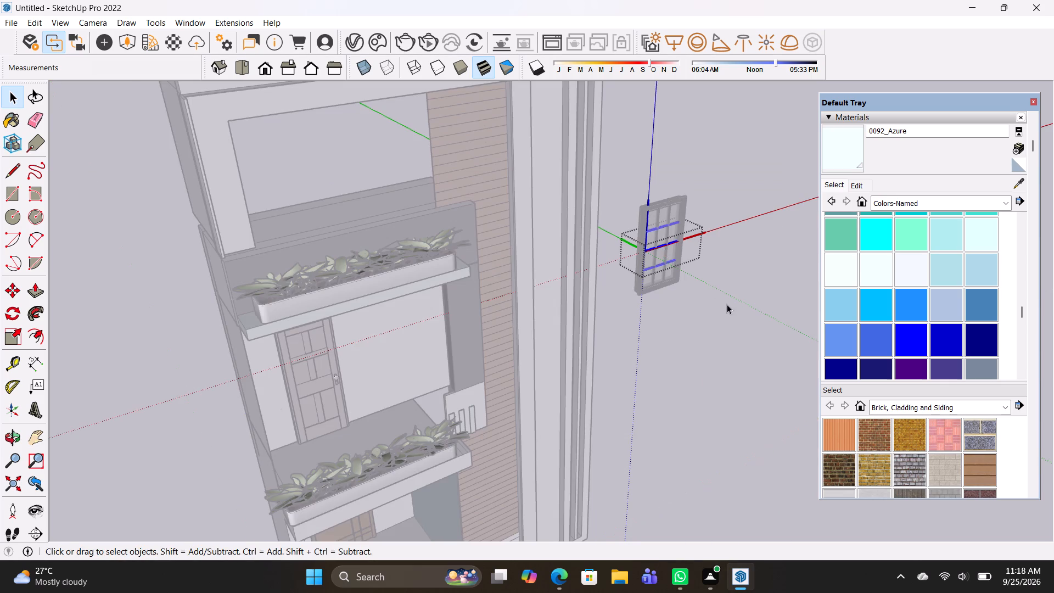
click(727, 304)
click(669, 243)
drag(711, 358, 666, 212)
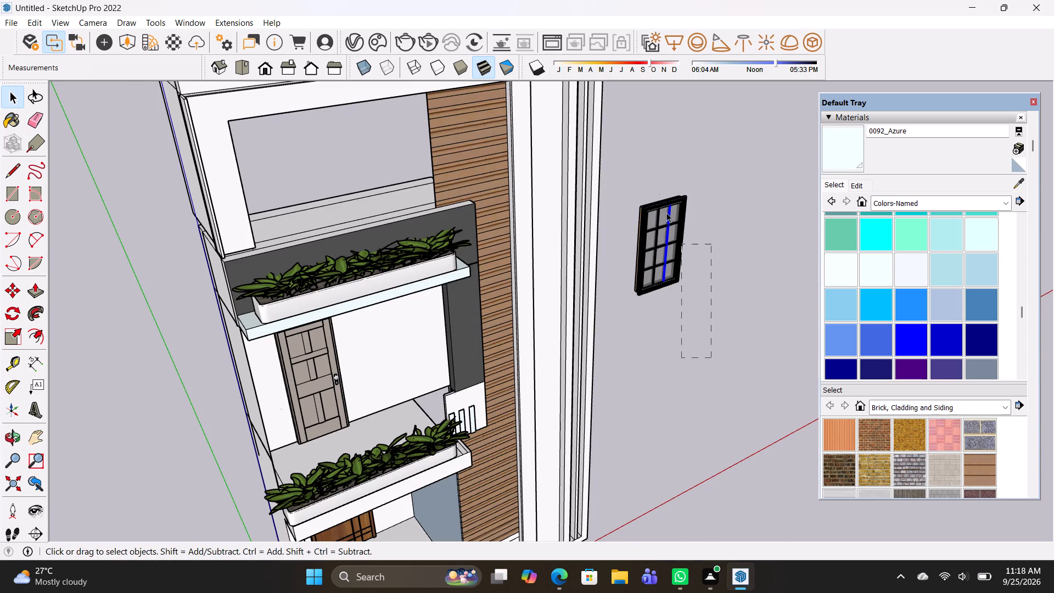
drag(666, 212, 637, 148)
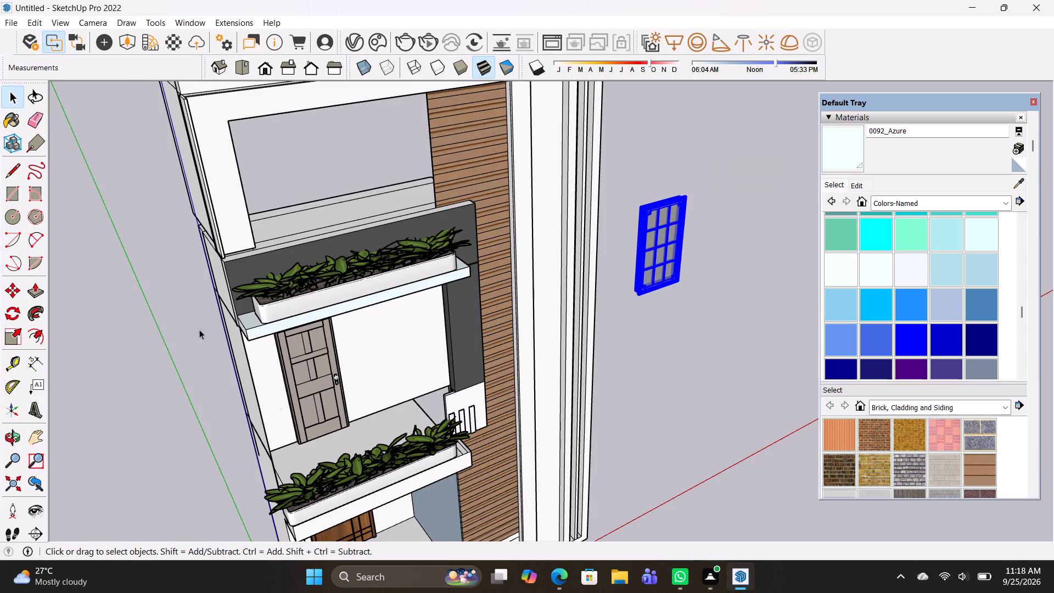
right_click(653, 228)
click(699, 289)
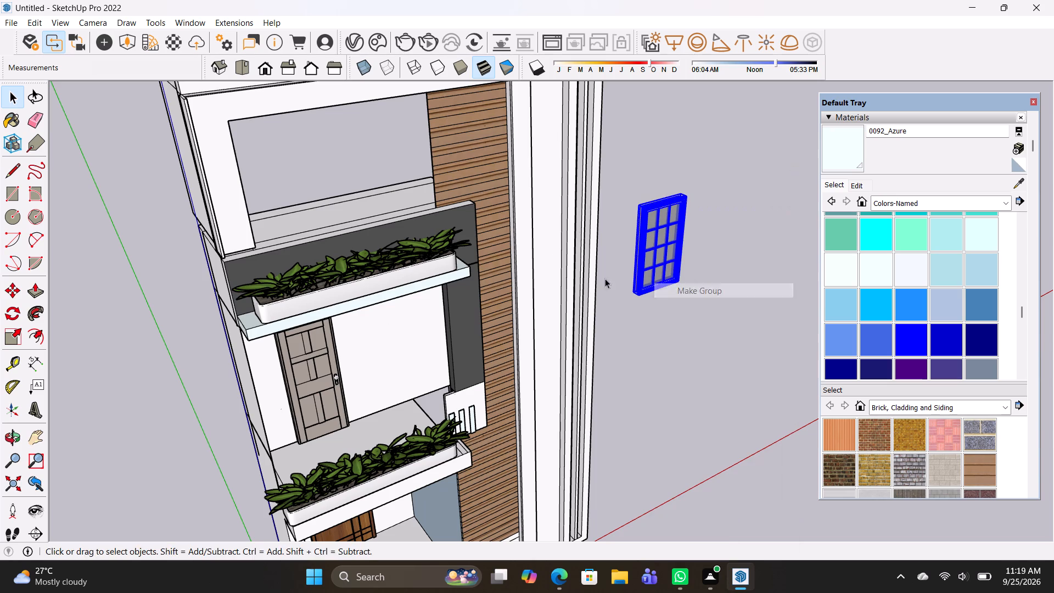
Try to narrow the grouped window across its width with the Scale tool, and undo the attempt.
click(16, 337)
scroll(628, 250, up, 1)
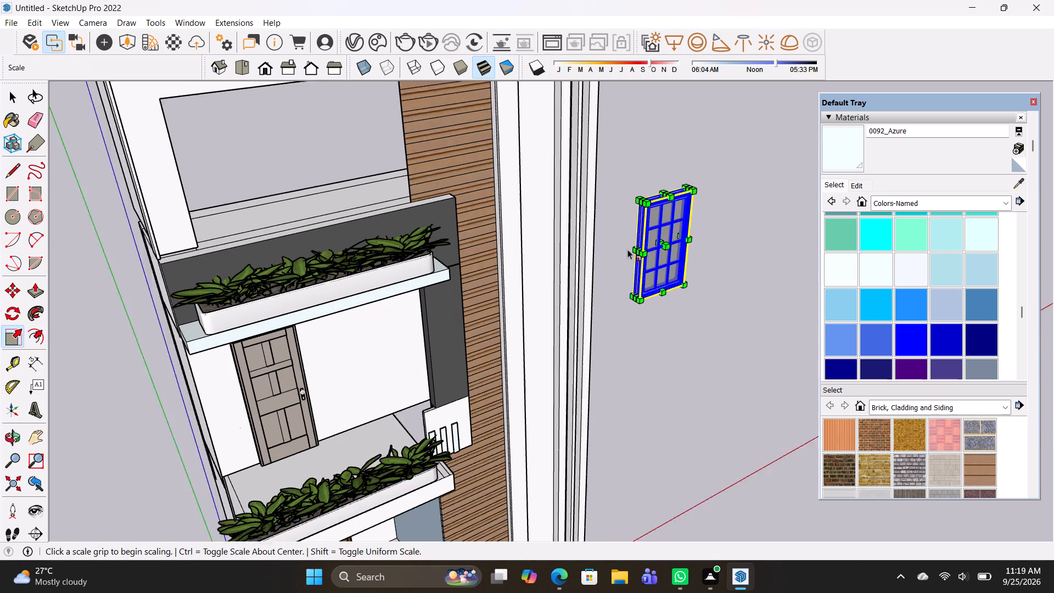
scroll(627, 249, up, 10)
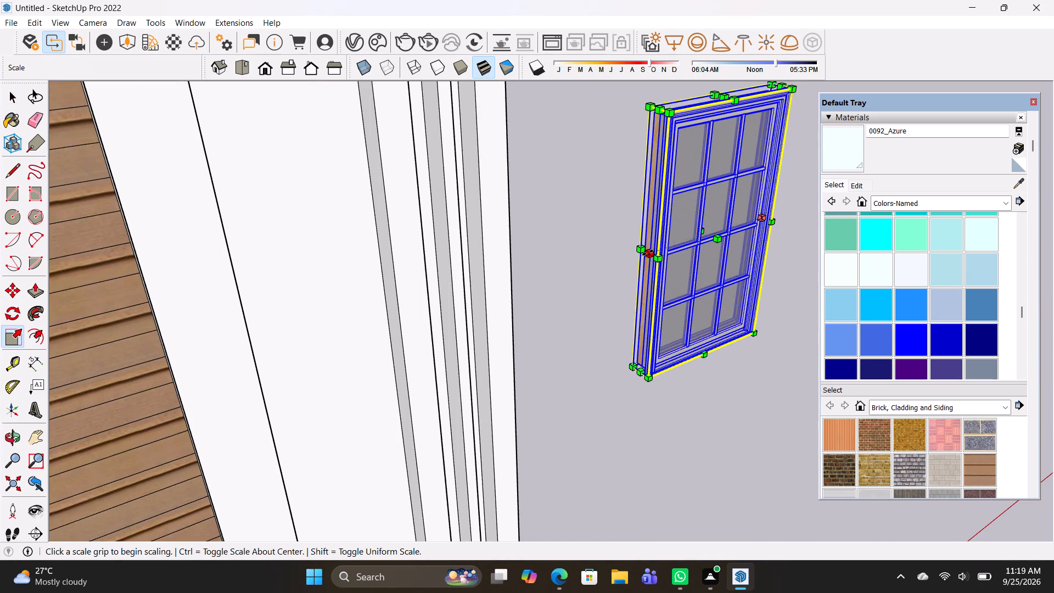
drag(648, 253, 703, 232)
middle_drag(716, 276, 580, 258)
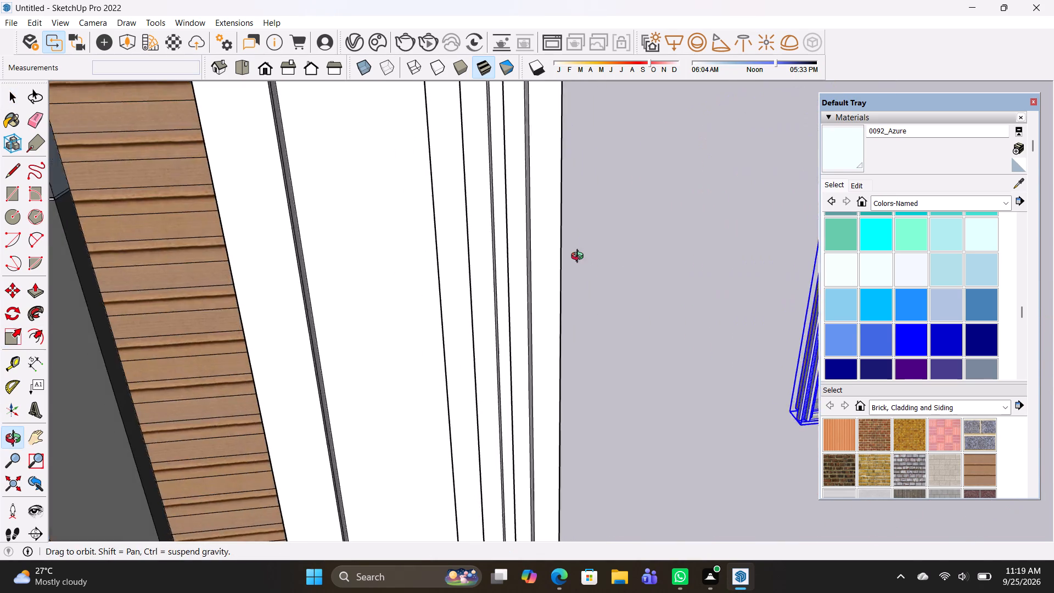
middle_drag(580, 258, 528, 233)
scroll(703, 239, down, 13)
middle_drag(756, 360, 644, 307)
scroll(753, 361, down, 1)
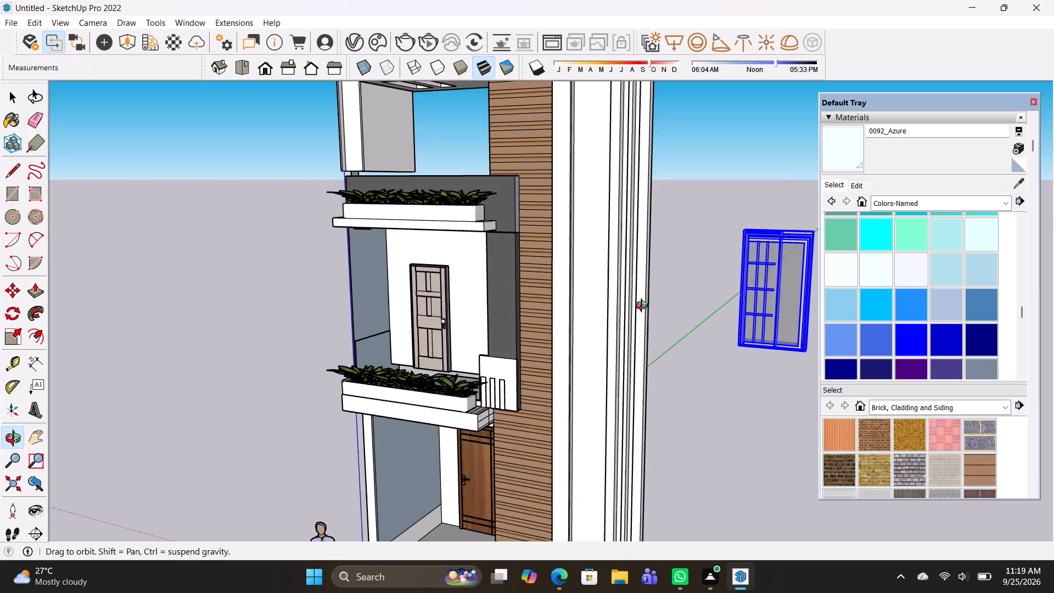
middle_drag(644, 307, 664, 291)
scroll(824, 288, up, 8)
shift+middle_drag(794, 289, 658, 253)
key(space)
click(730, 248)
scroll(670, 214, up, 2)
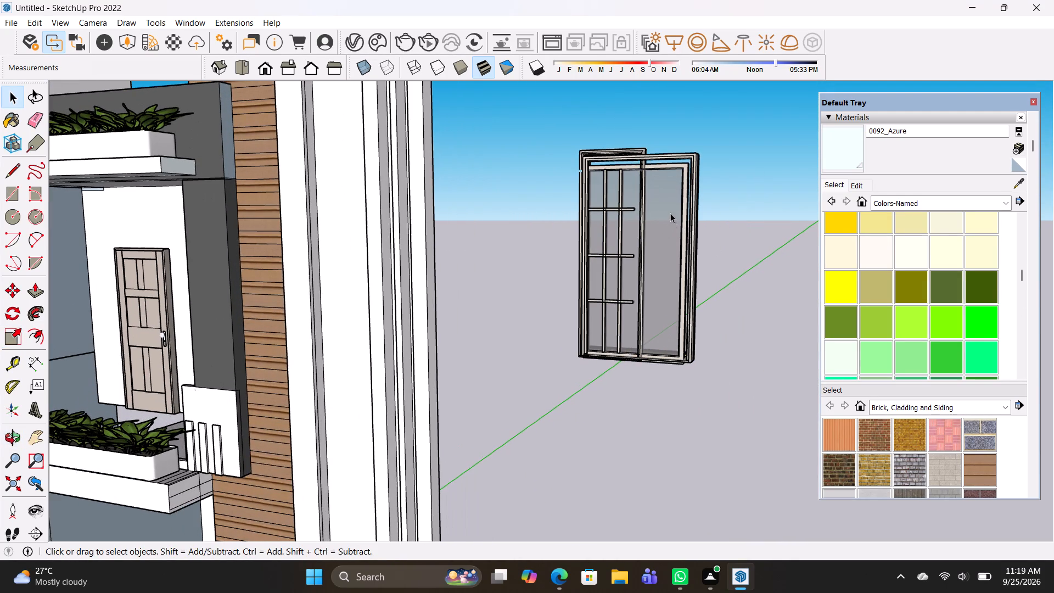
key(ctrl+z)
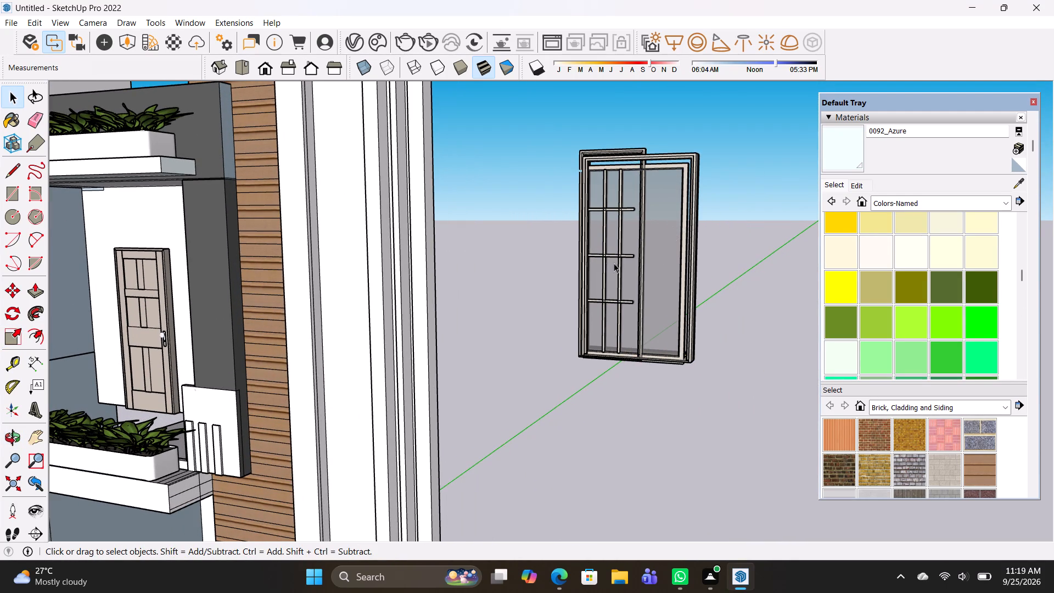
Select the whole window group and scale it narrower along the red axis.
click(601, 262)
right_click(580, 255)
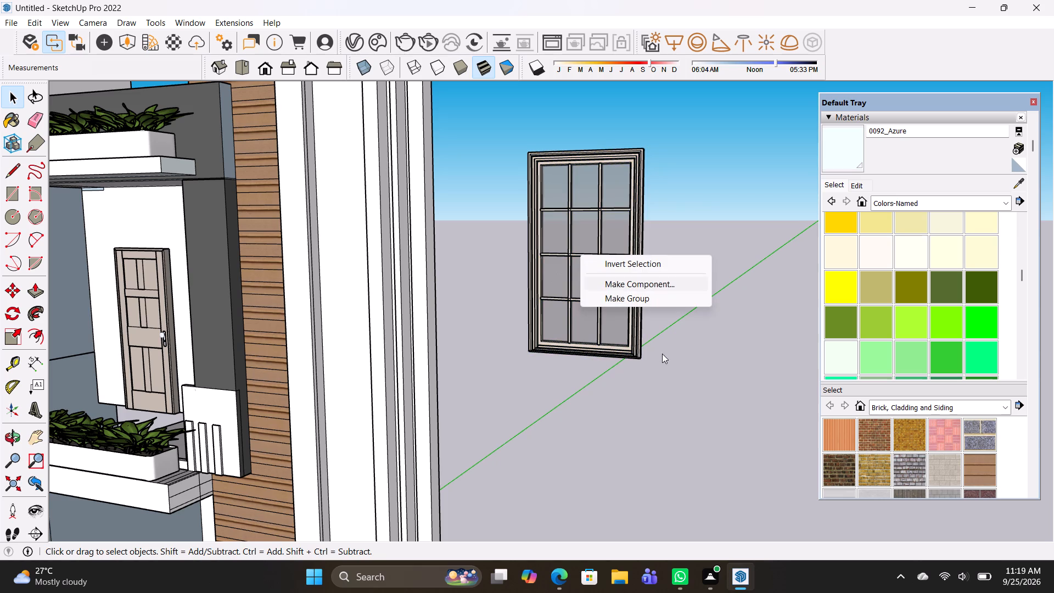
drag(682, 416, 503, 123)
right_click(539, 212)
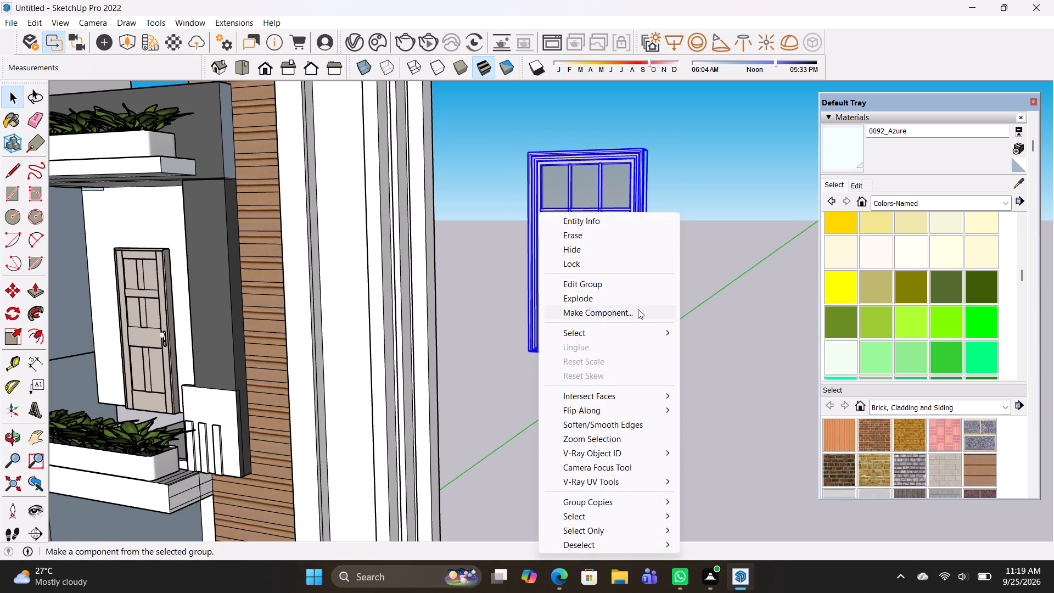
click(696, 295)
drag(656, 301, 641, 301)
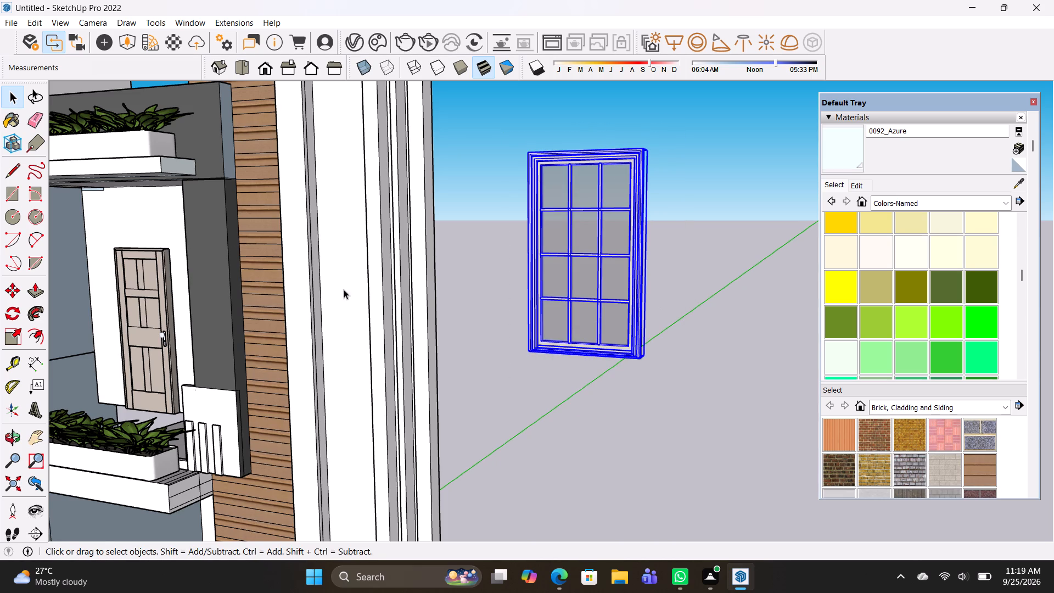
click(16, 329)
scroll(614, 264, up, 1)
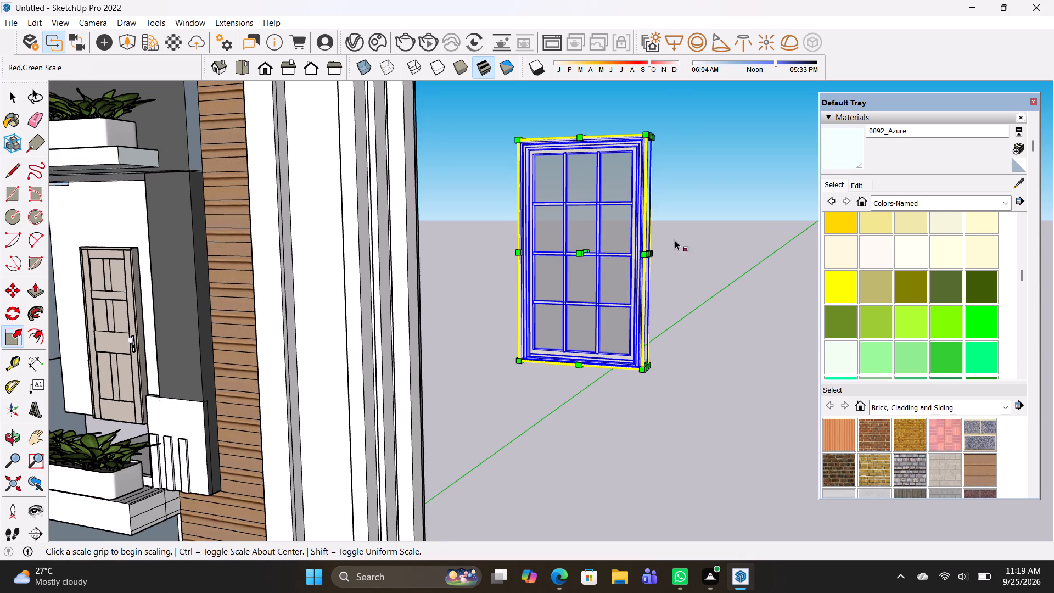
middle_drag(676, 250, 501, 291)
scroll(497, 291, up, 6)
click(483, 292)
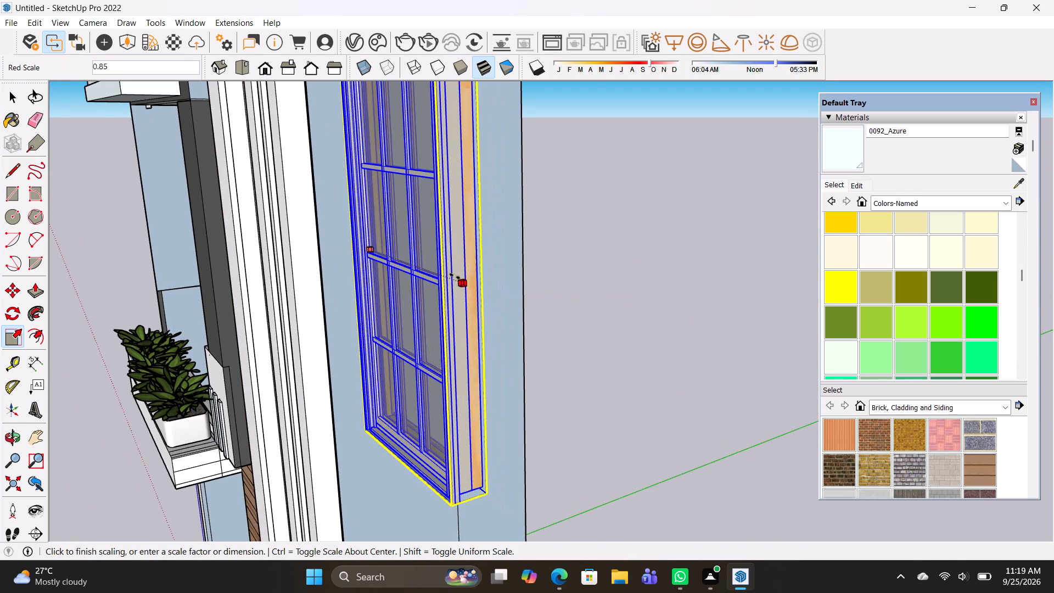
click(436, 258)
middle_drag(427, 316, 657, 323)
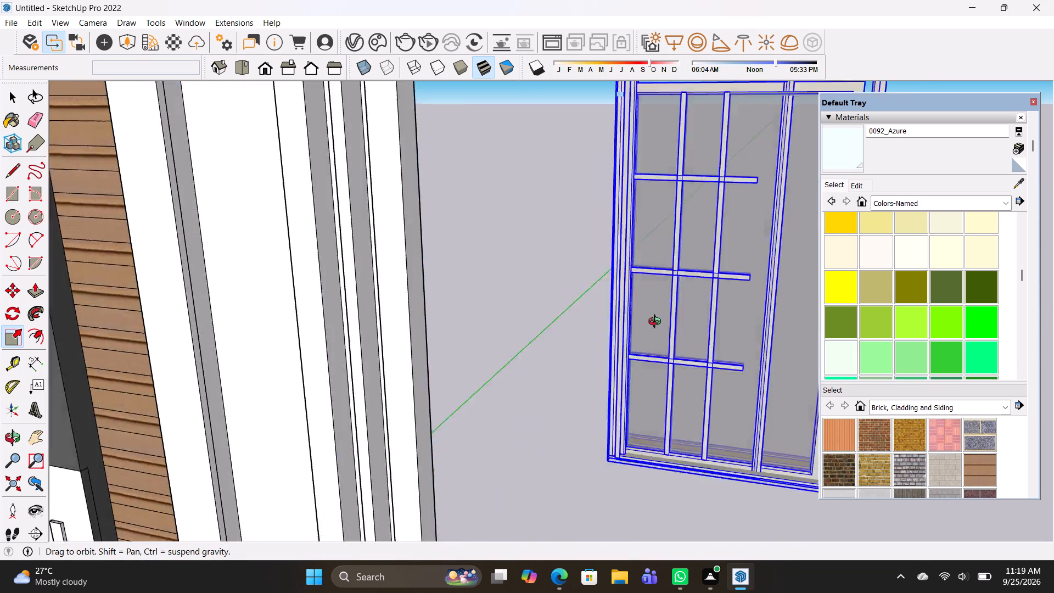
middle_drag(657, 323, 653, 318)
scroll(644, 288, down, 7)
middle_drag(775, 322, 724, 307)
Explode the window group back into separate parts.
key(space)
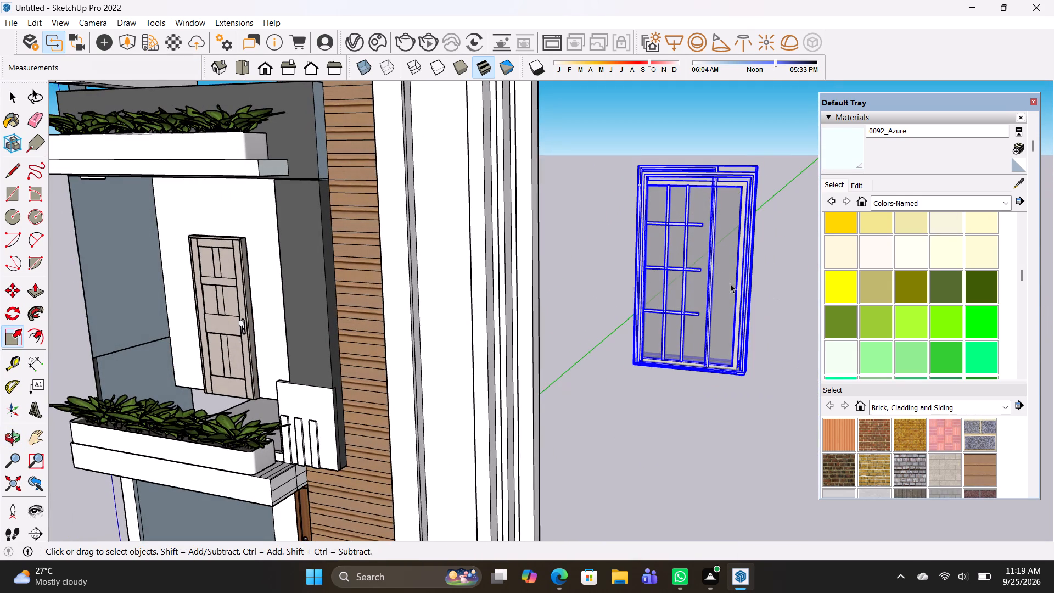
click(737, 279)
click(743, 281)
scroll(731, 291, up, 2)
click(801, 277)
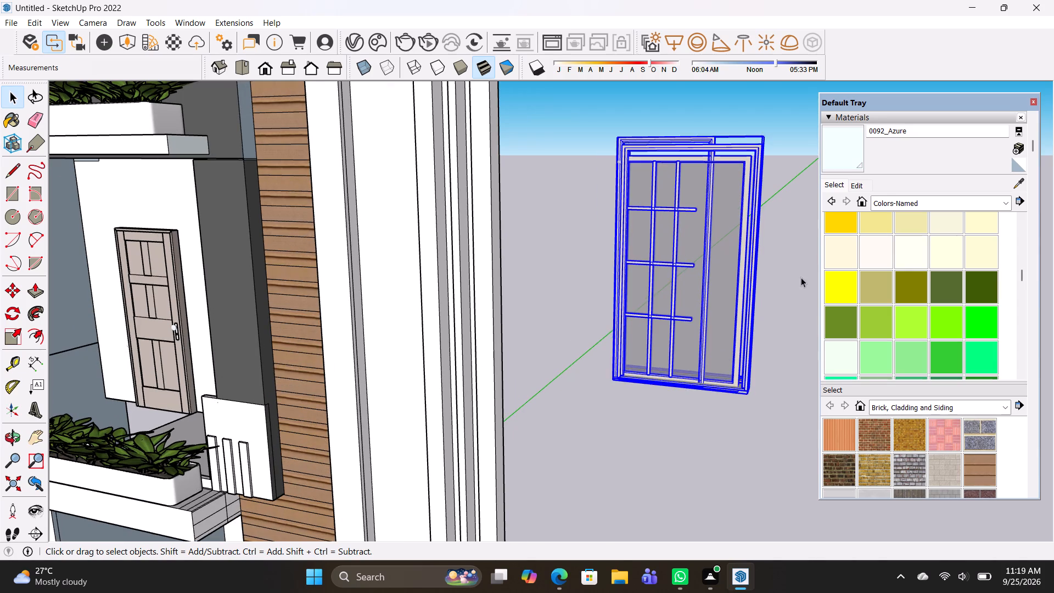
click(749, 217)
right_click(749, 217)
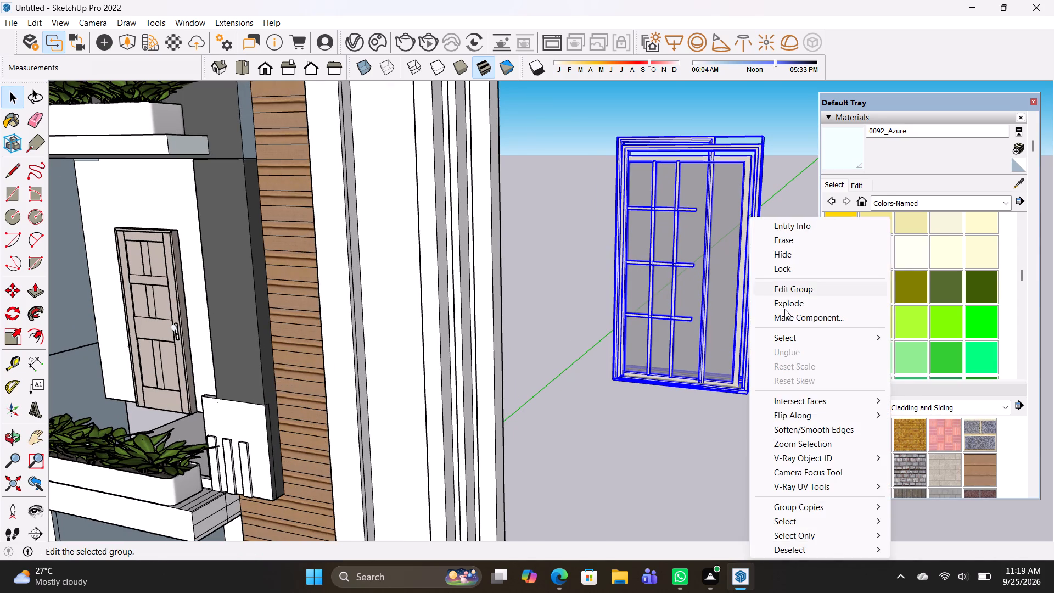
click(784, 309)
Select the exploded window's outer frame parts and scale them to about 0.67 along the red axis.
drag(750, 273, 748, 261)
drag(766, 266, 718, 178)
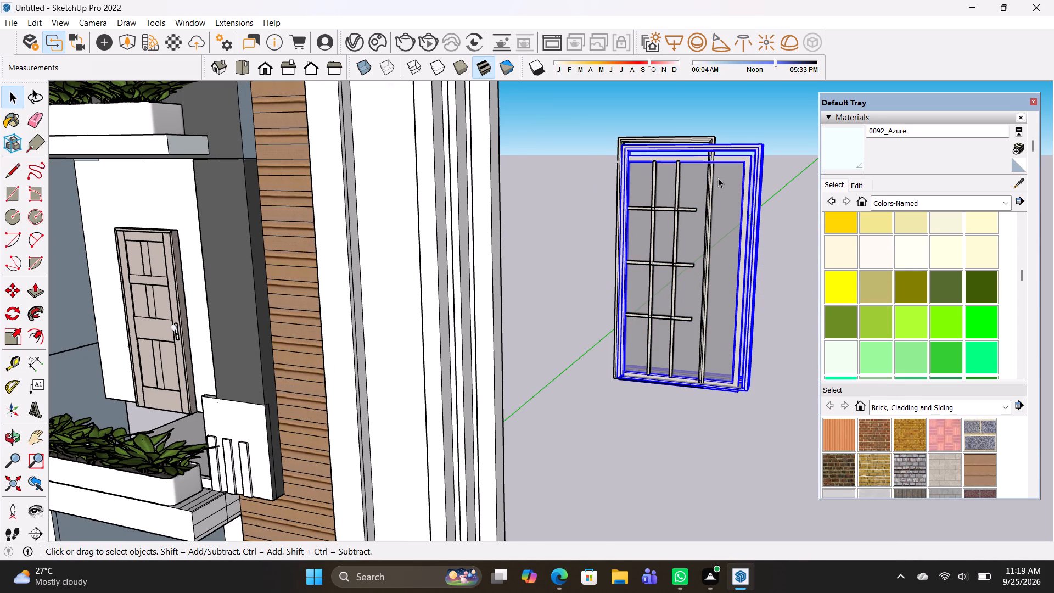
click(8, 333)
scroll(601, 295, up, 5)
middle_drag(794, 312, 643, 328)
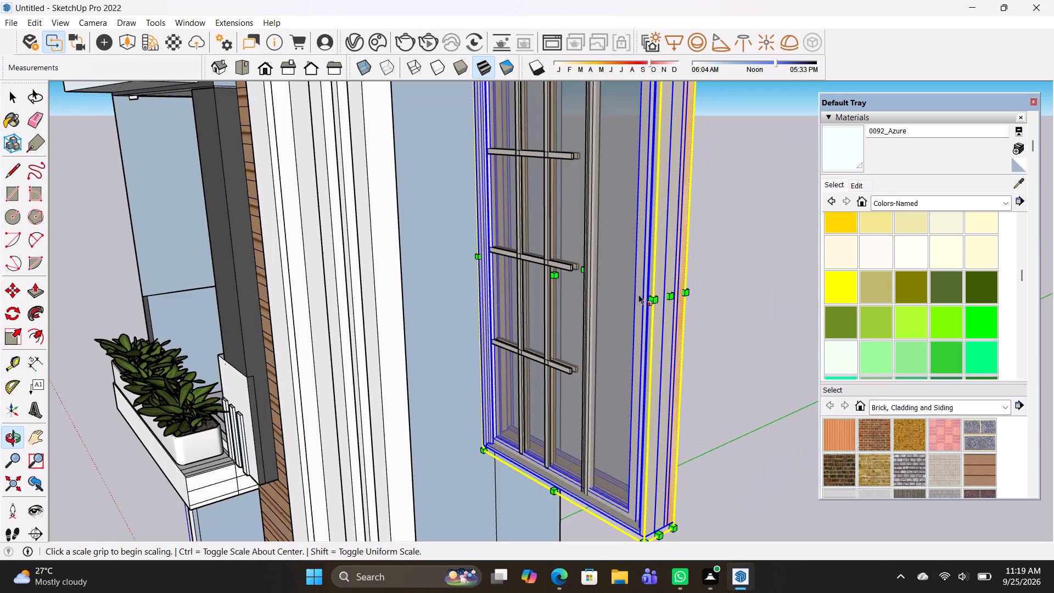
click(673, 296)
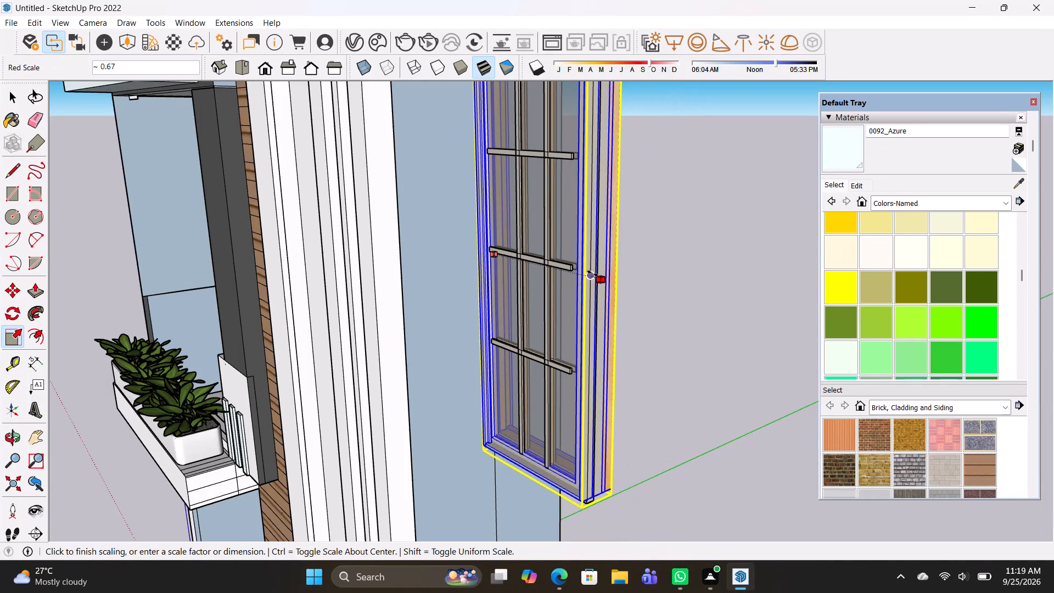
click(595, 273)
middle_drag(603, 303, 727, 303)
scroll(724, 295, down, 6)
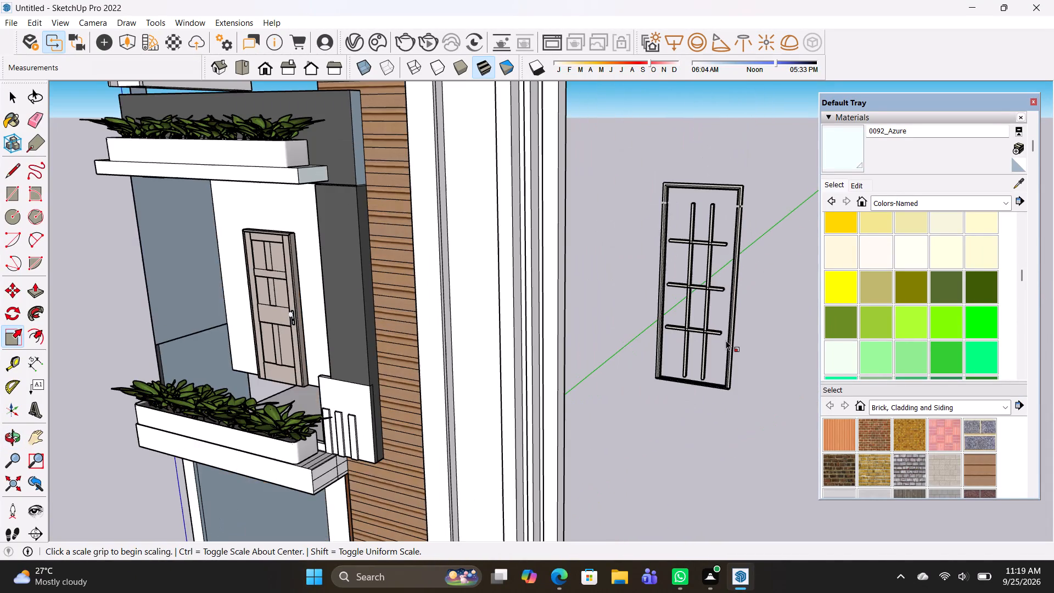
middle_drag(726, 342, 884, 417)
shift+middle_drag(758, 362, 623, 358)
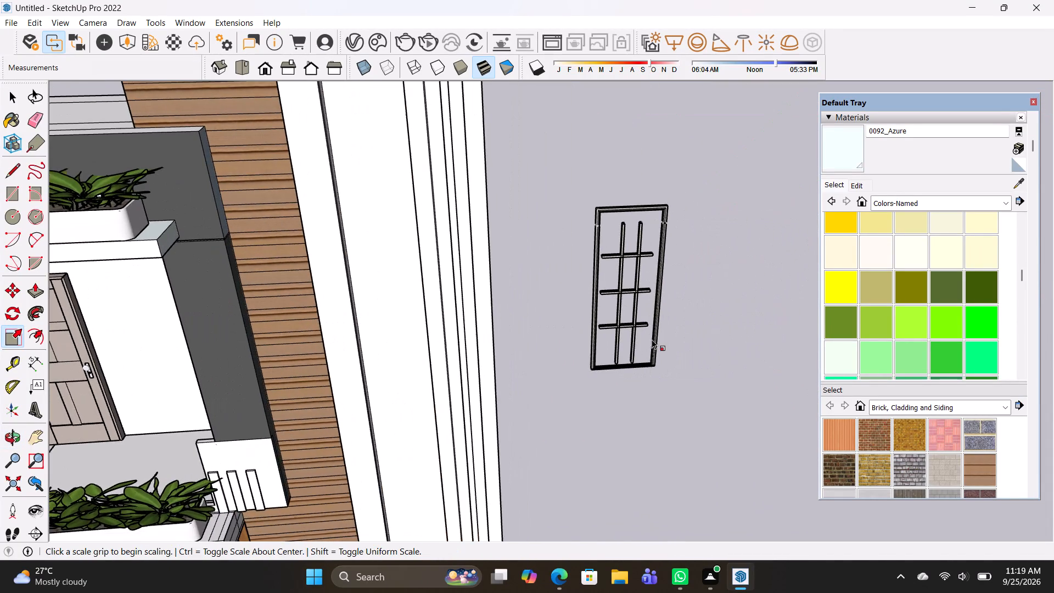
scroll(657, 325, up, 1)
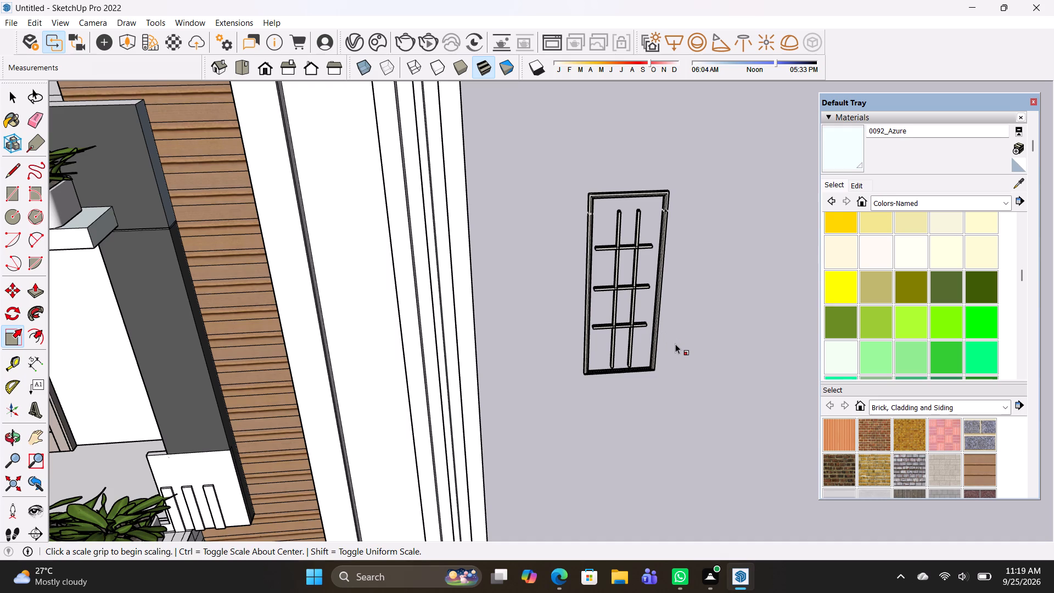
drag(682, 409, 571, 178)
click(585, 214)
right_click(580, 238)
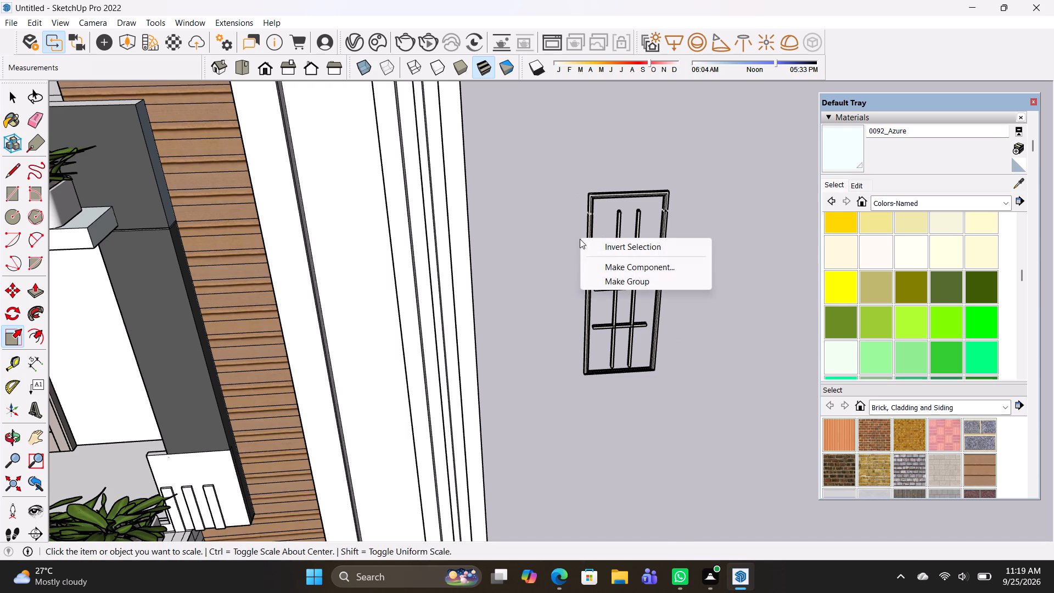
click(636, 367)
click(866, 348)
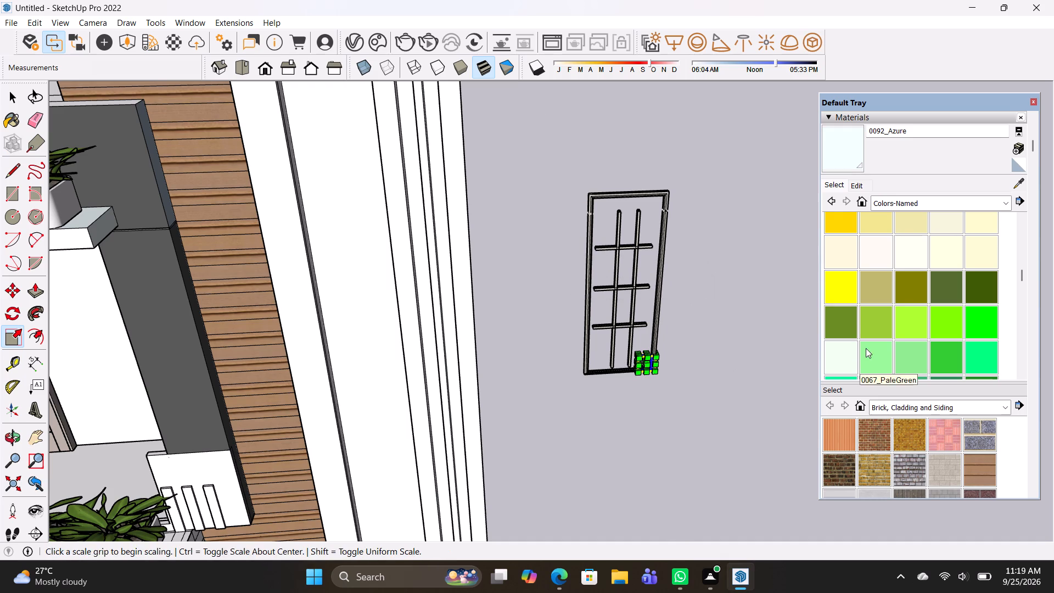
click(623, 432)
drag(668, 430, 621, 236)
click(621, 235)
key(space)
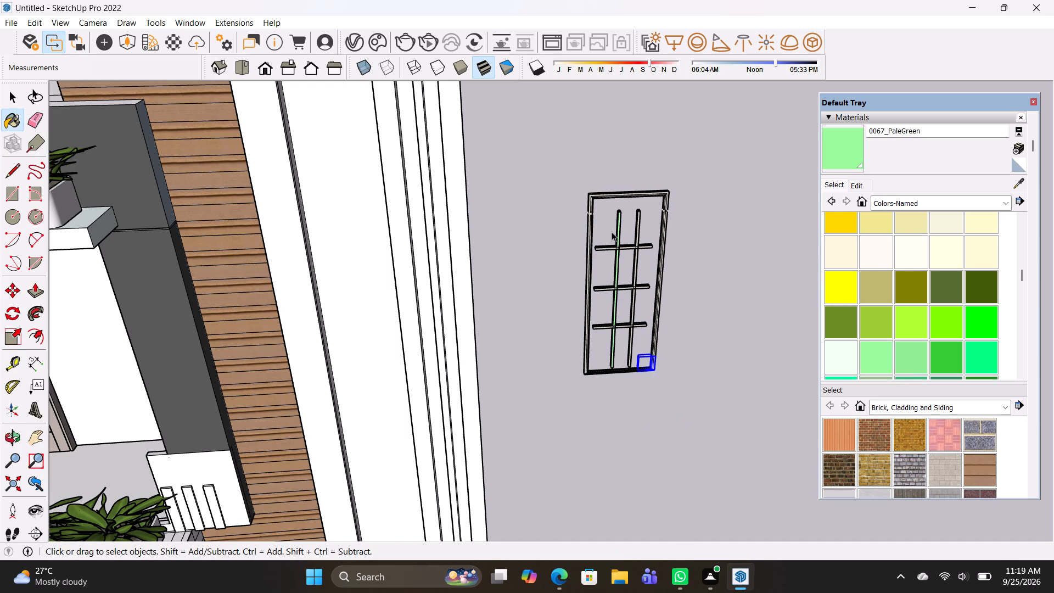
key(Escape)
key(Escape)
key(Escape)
Select all parts of the distorted window beside the building and delete them.
drag(749, 121, 743, 121)
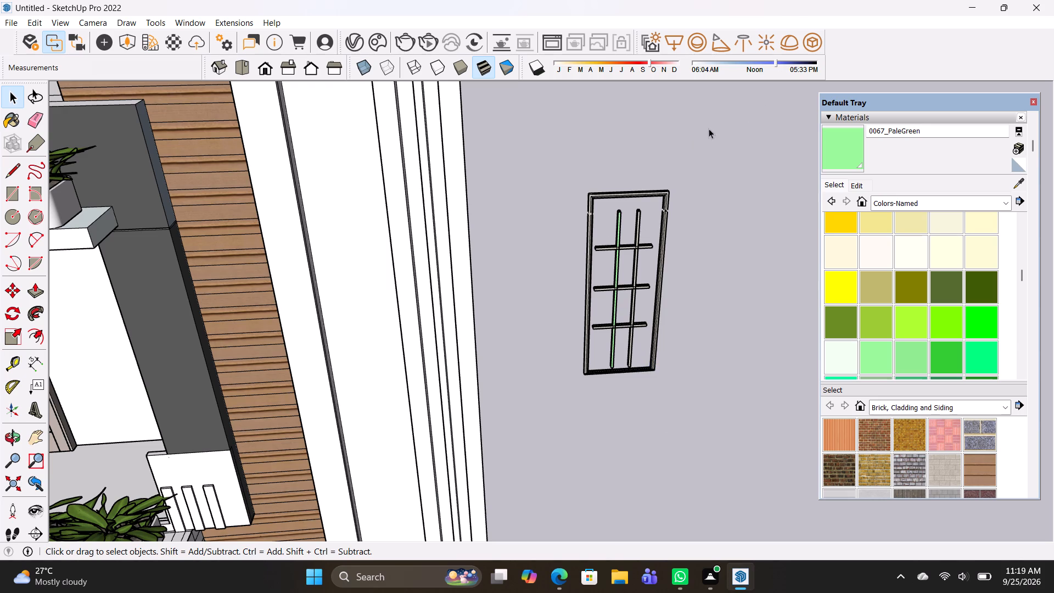
drag(708, 128, 526, 450)
key(Delete)
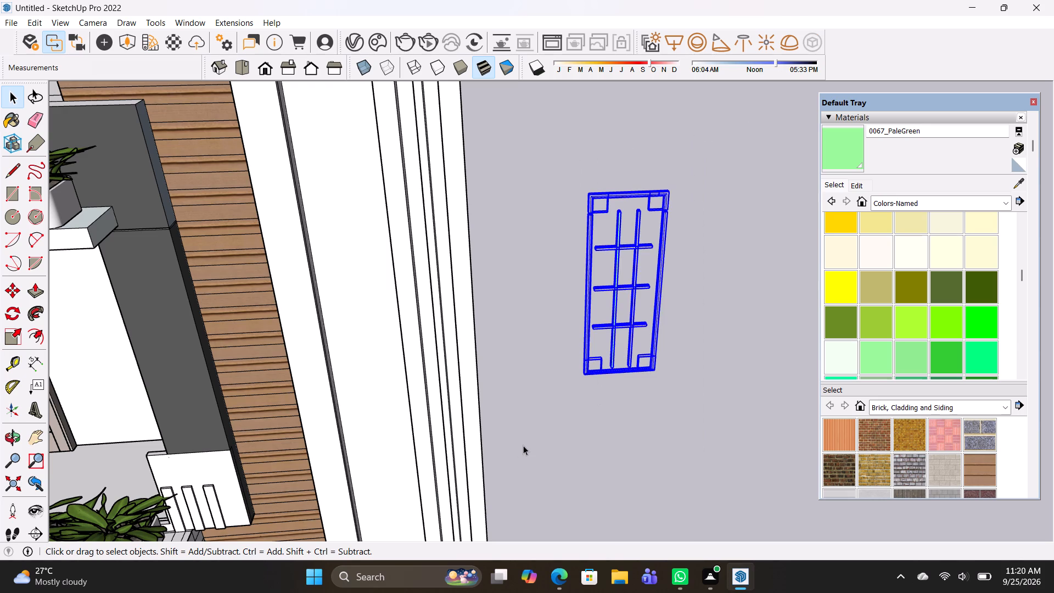
Switch to Edge and browse the "window elevation" results in 3D Warehouse for a window that suits the facade.
click(555, 583)
scroll(469, 403, down, 2)
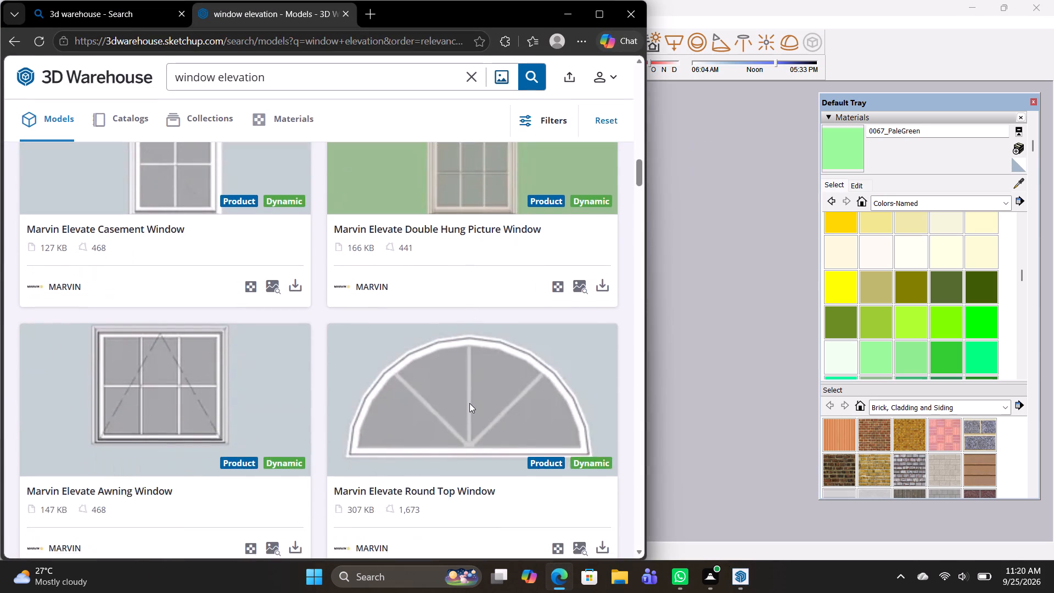
scroll(469, 403, down, 8)
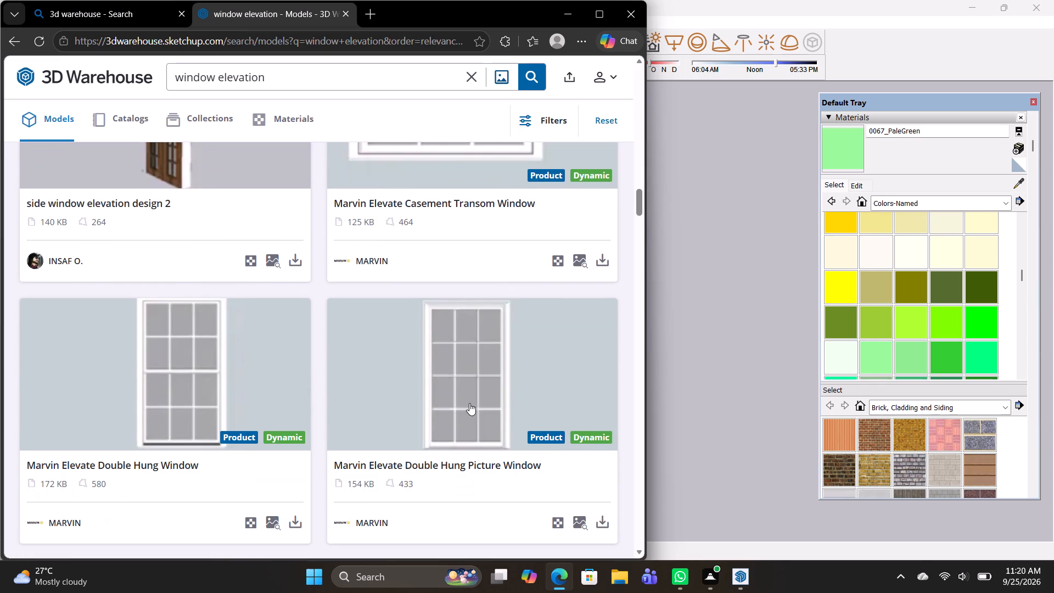
scroll(469, 403, down, 9)
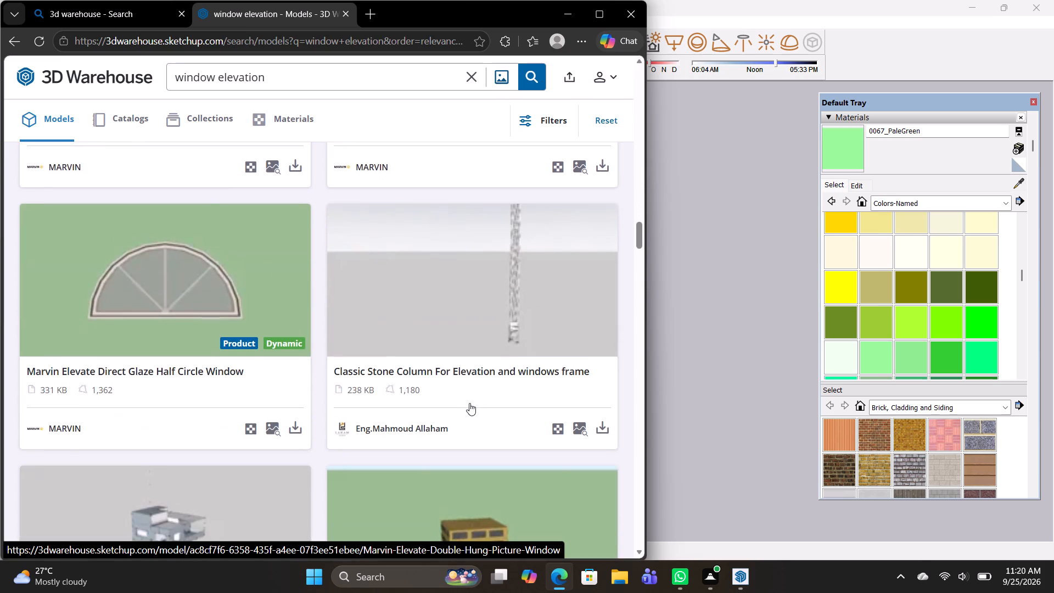
scroll(469, 403, down, 9)
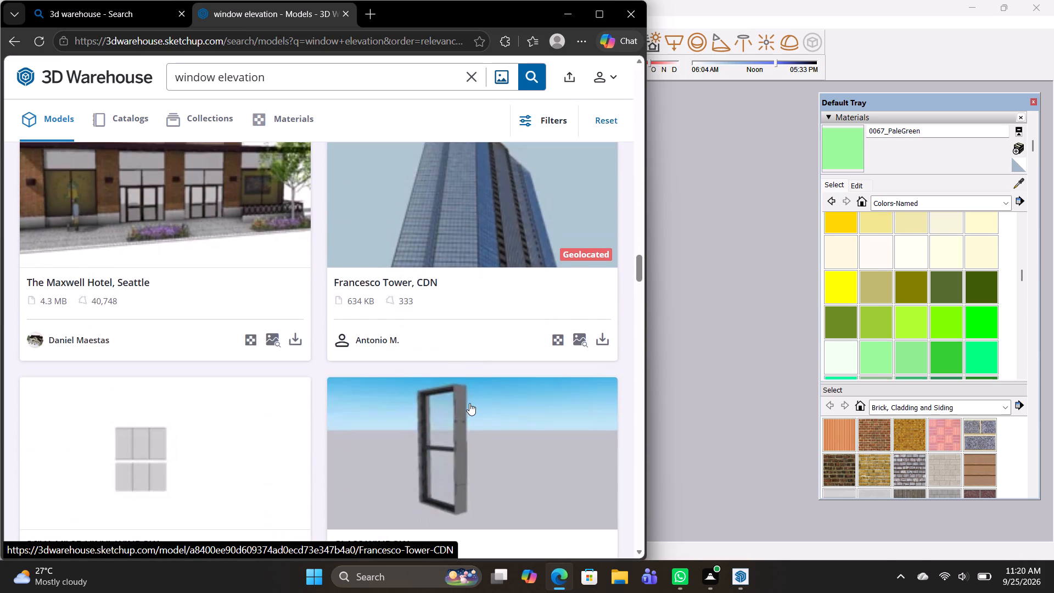
scroll(469, 403, down, 10)
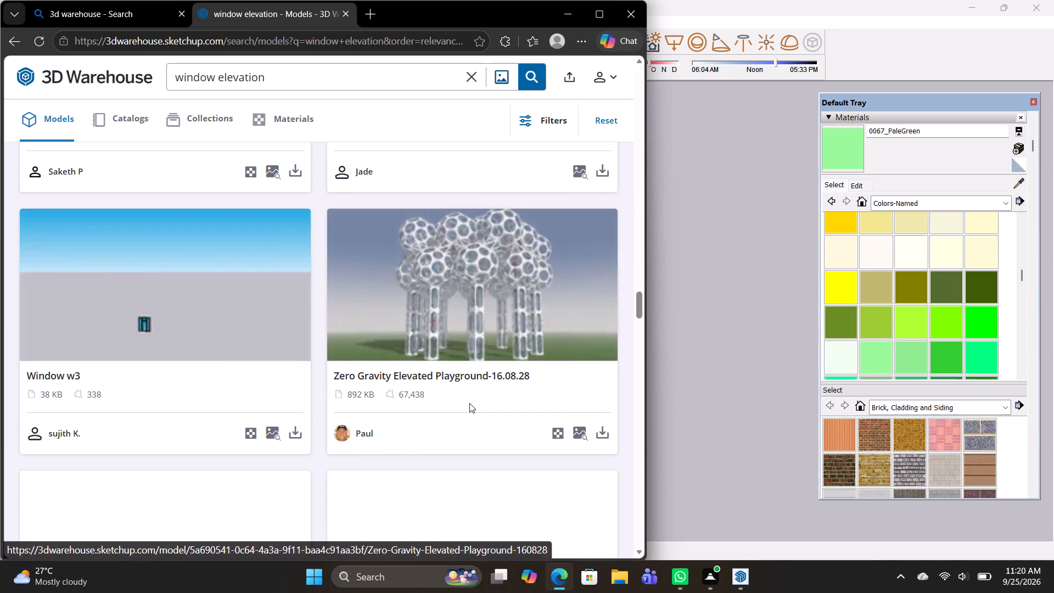
scroll(469, 402, down, 6)
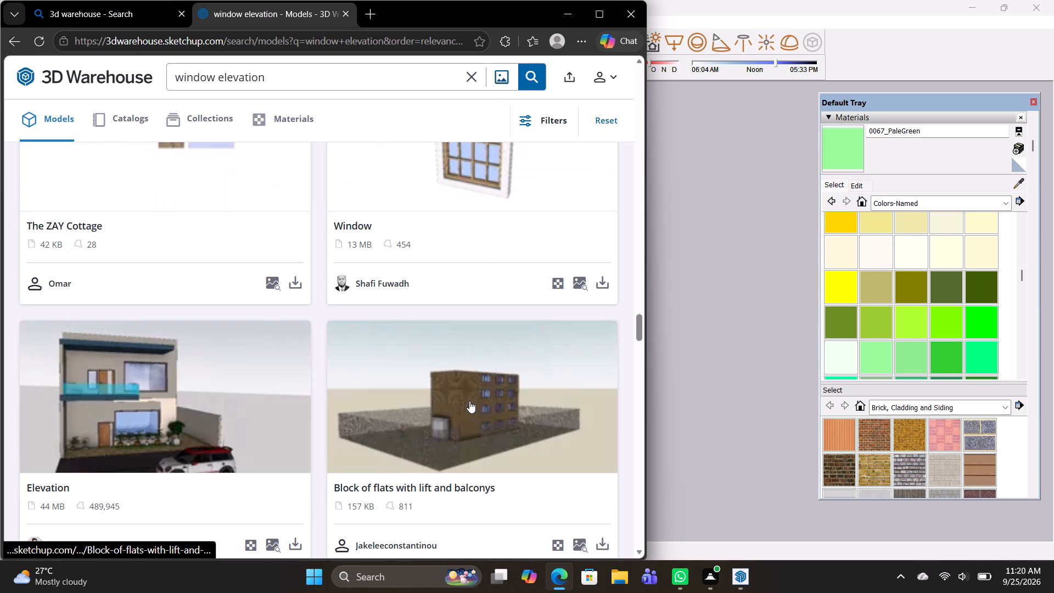
scroll(469, 401, down, 7)
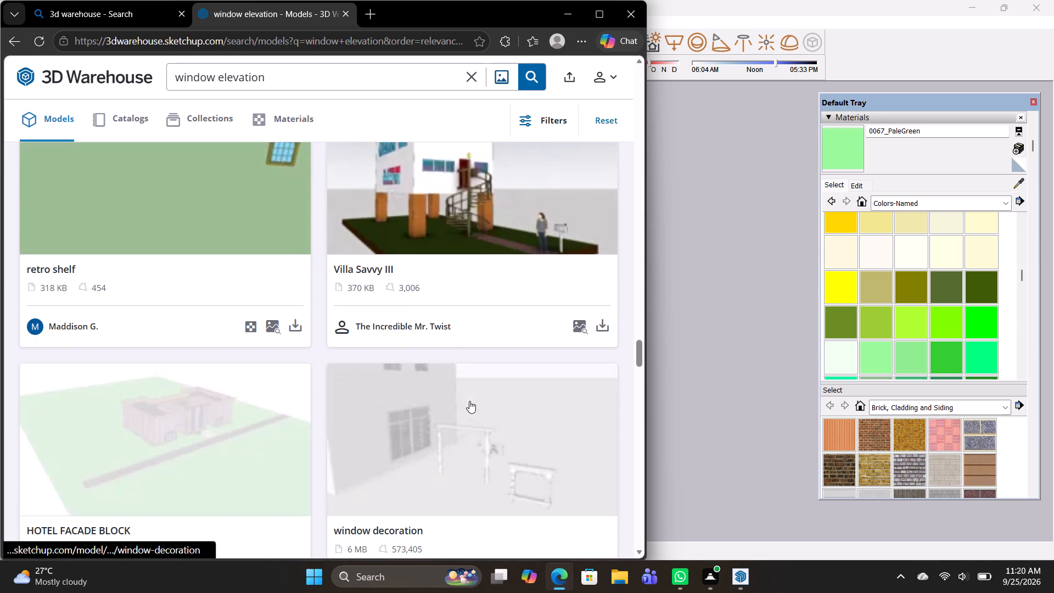
scroll(469, 401, down, 6)
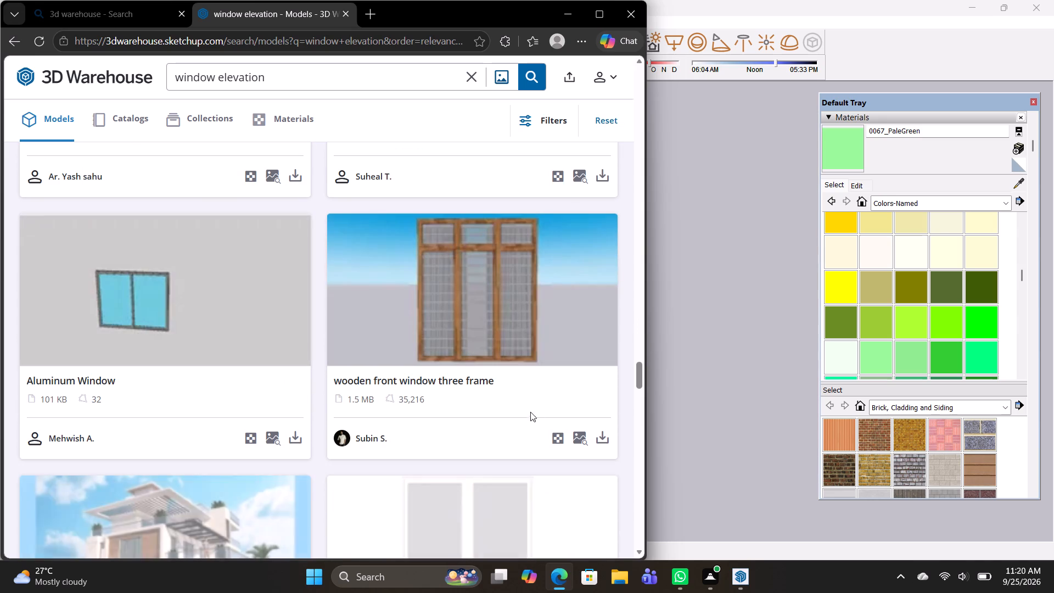
scroll(505, 387, down, 6)
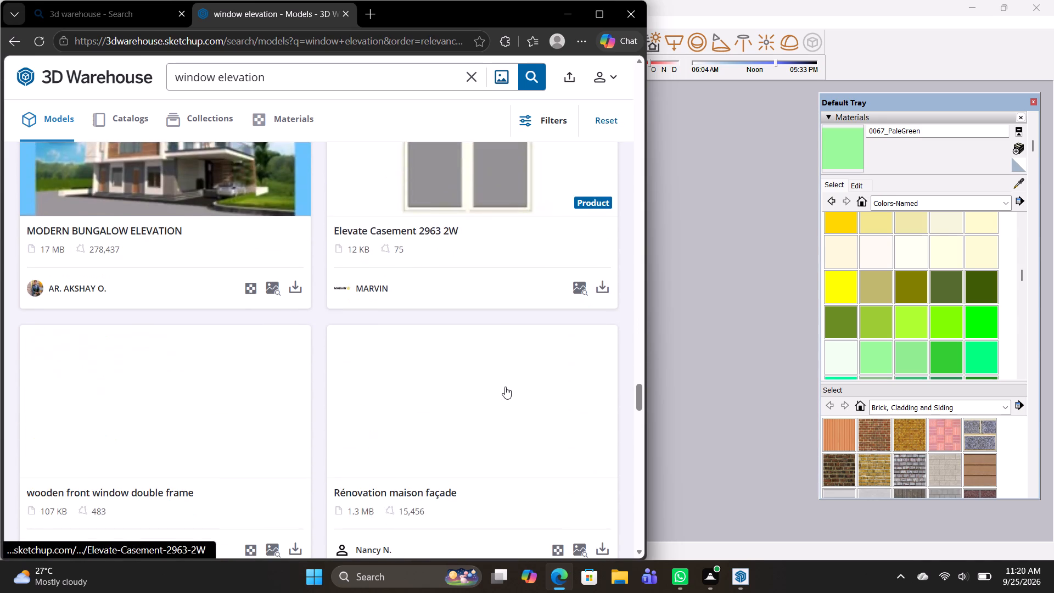
scroll(505, 386, down, 5)
scroll(505, 386, up, 2)
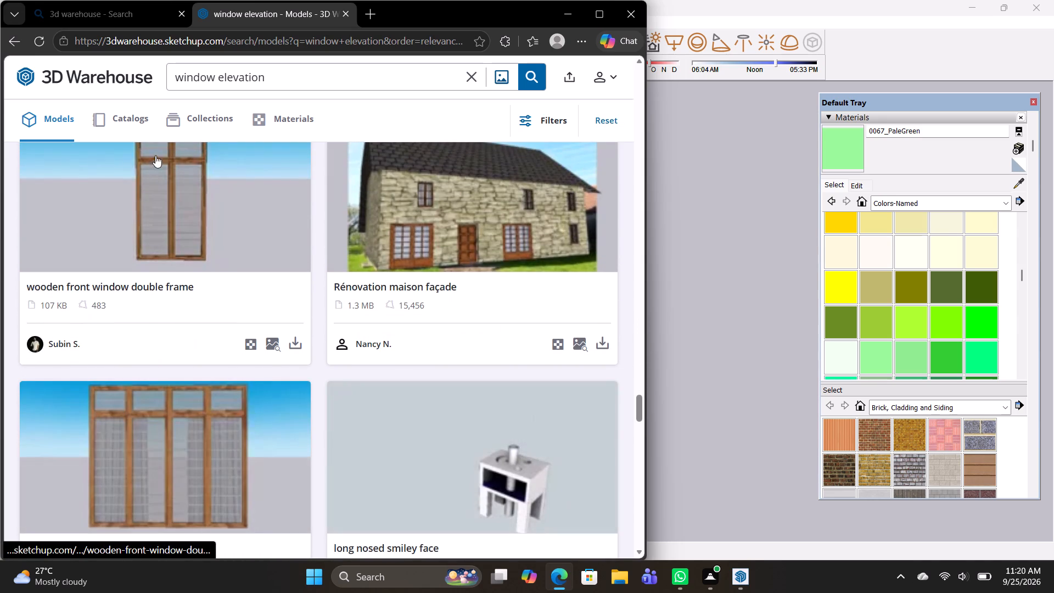
scroll(330, 295, down, 3)
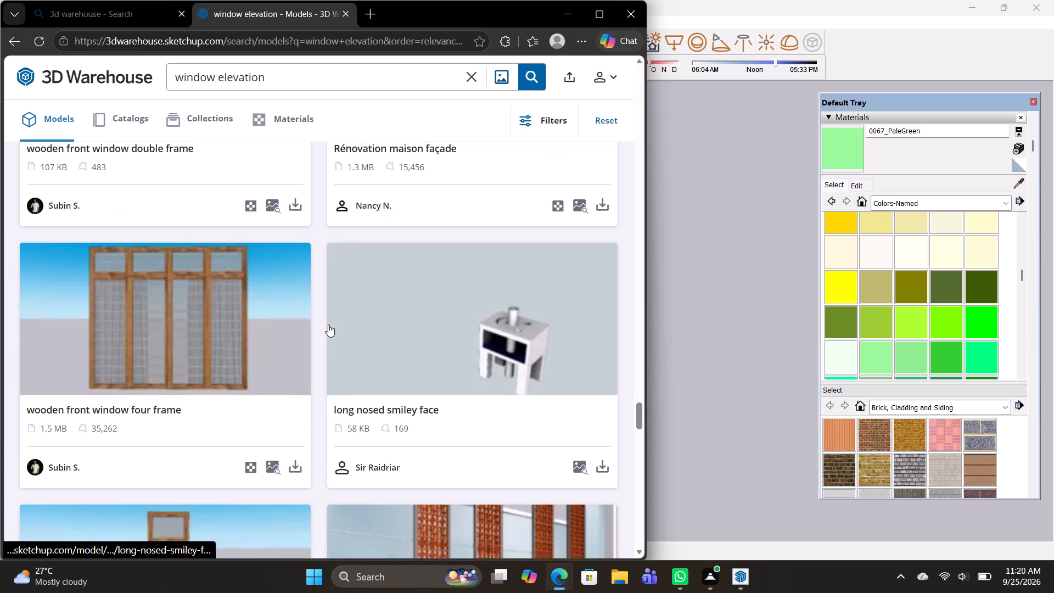
scroll(328, 325, down, 2)
scroll(436, 351, down, 2)
scroll(530, 351, down, 1)
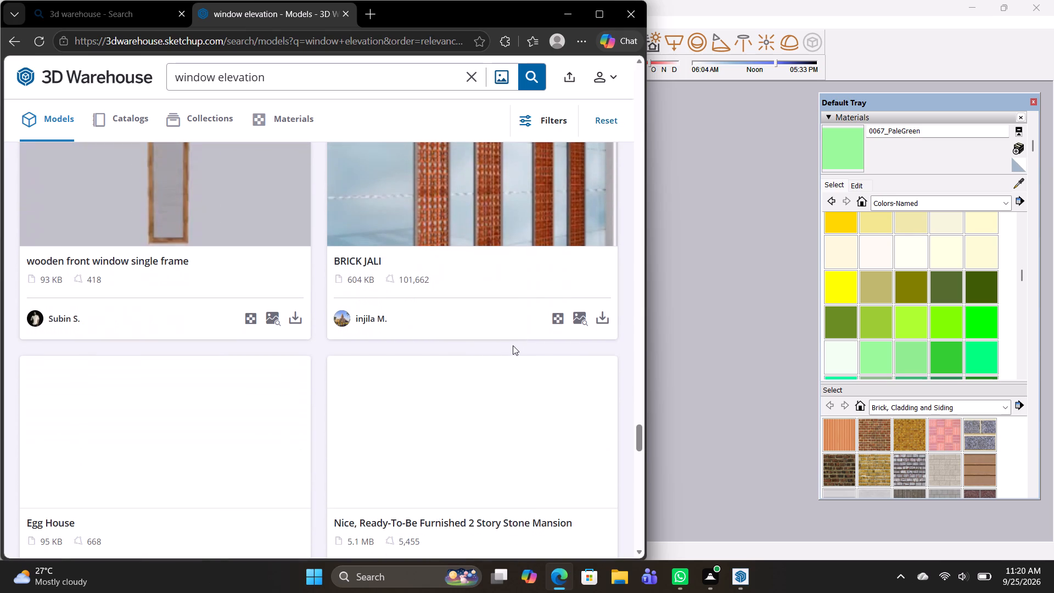
Download the BRICK JALI model as a SketchUp file and save it to the Desktop as BRICK+JALI.skp.
click(604, 317)
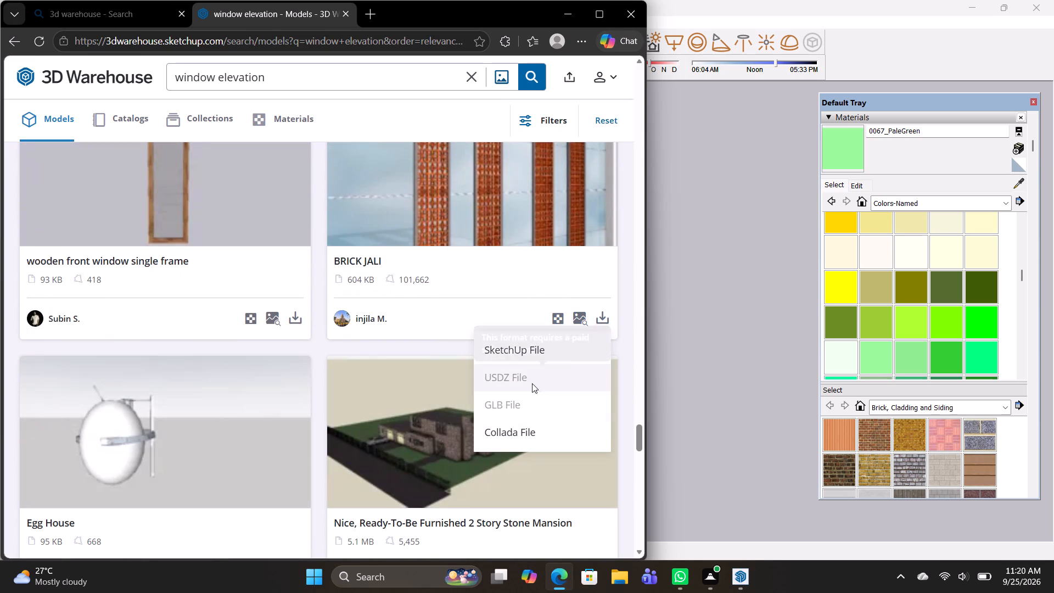
click(526, 350)
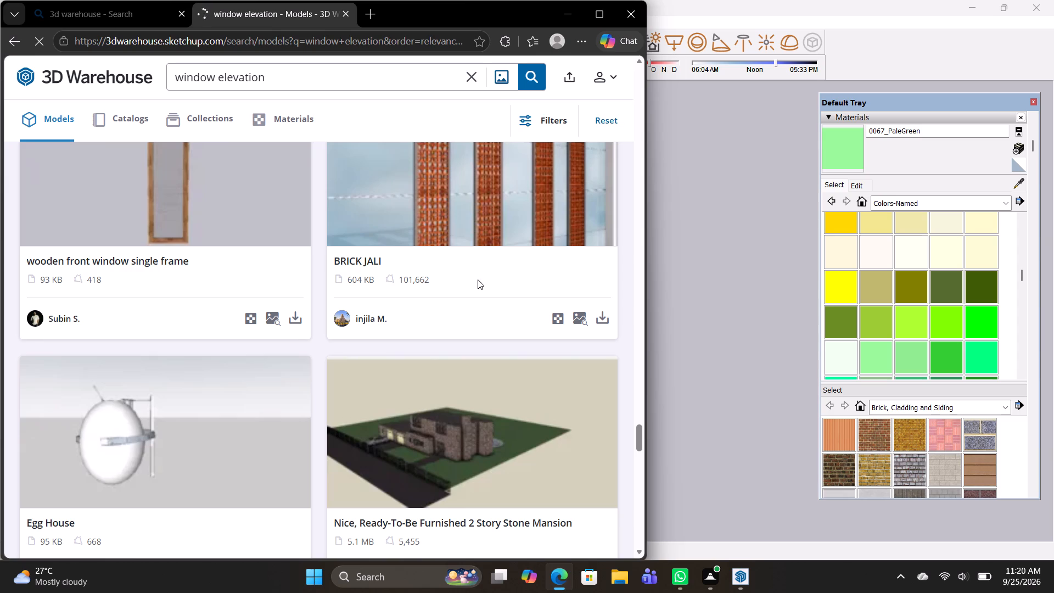
scroll(482, 283, down, 8)
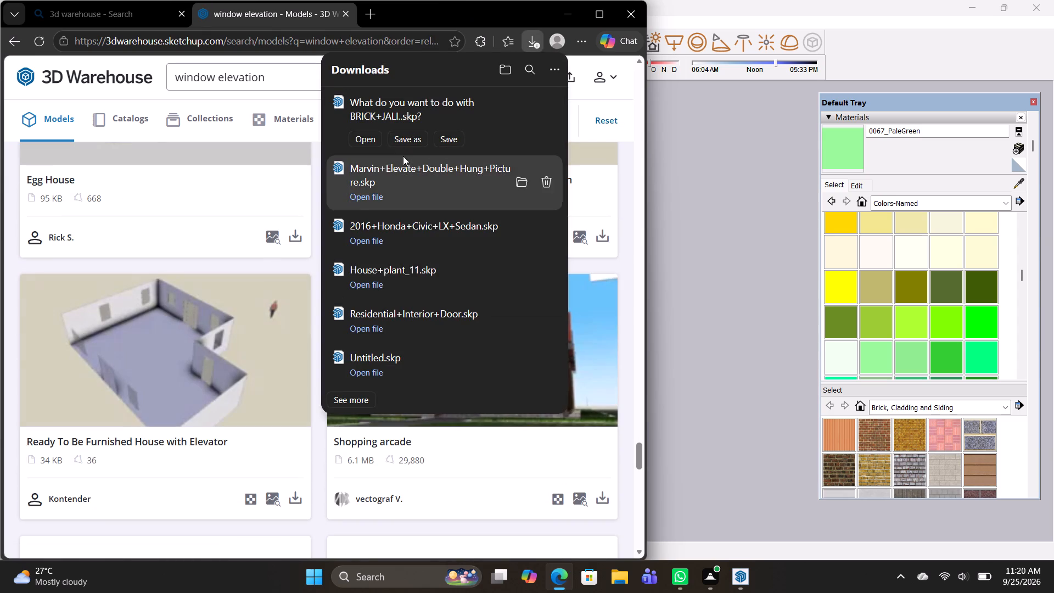
click(407, 144)
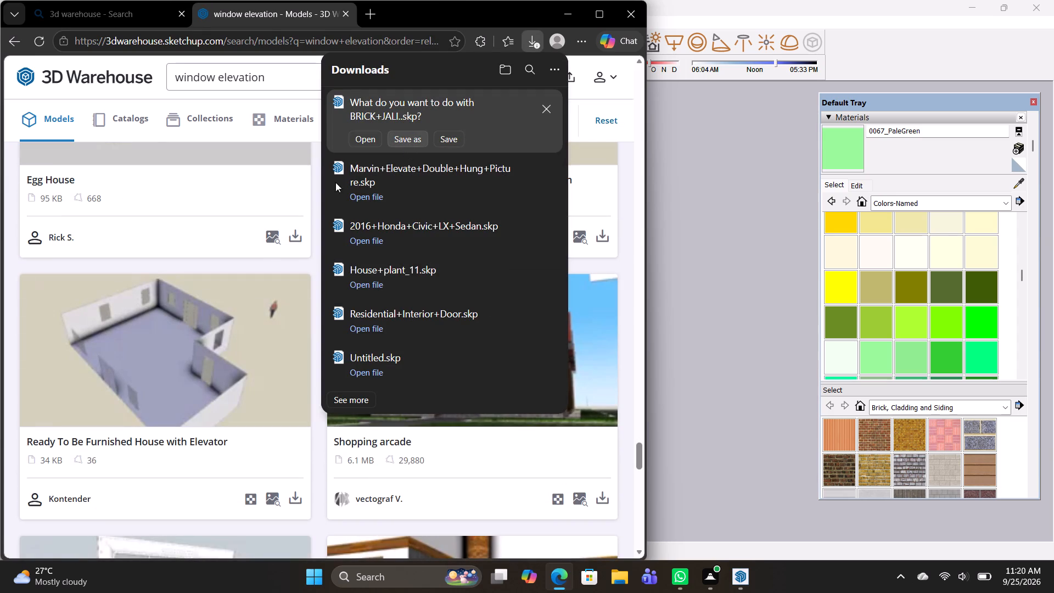
click(372, 180)
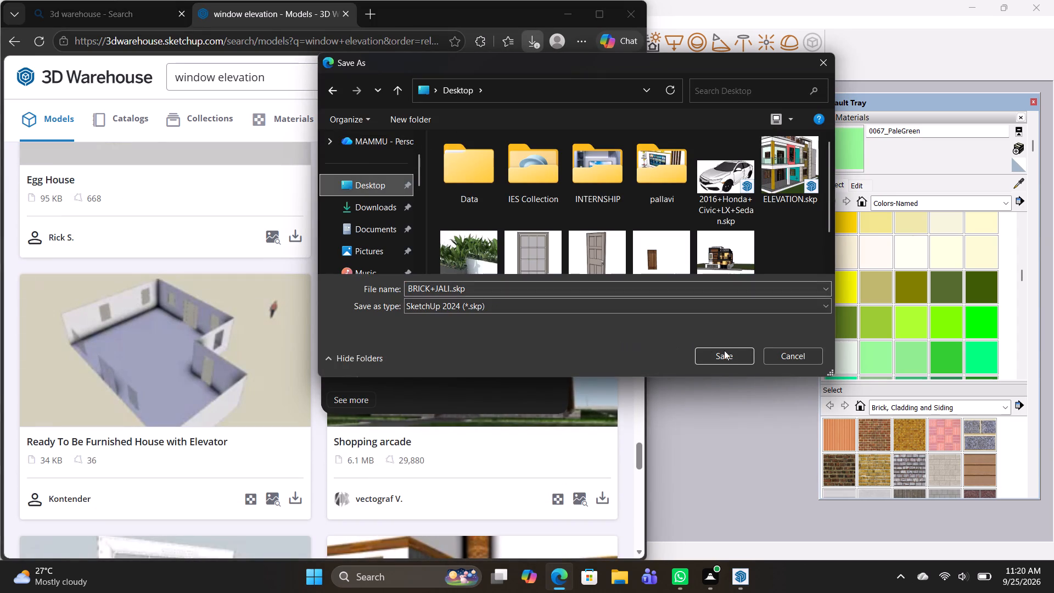
click(725, 352)
click(575, 15)
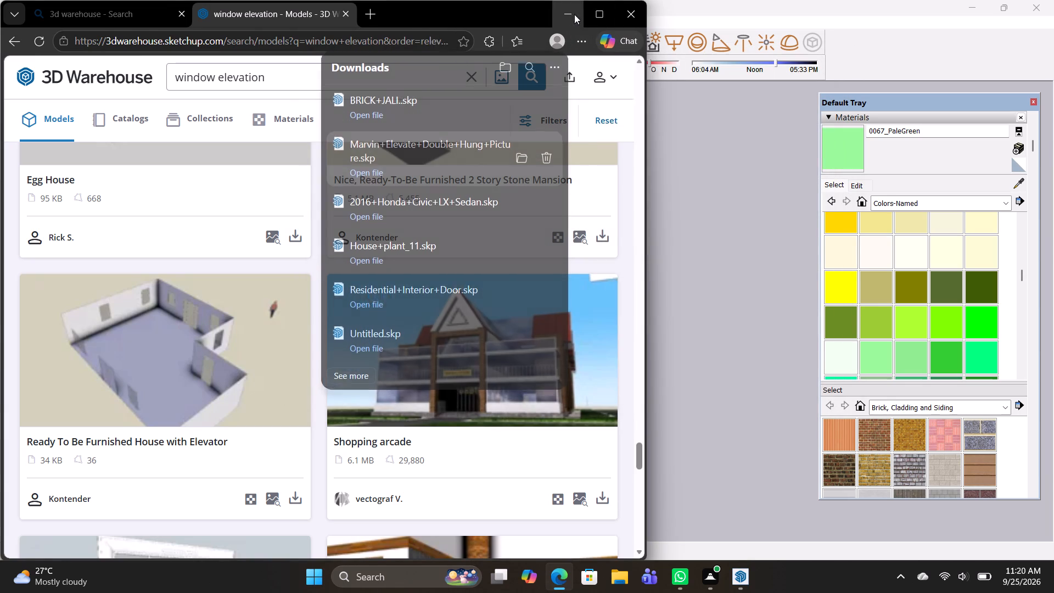
Switch to SketchUp, import BRICK+JALI.skp from the Desktop and place the component in the empty space beside the building.
click(10, 25)
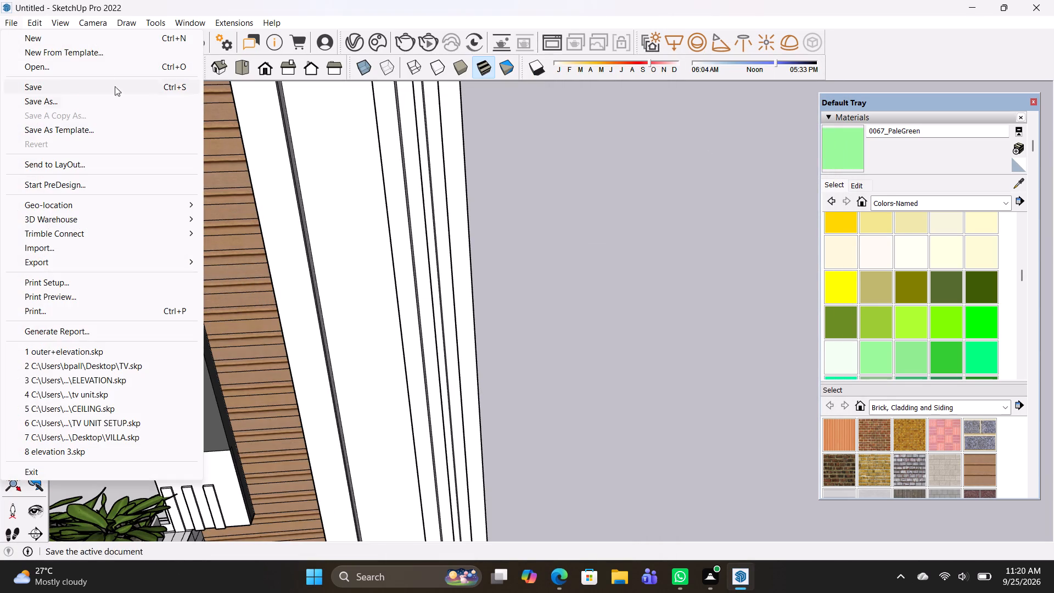
click(39, 253)
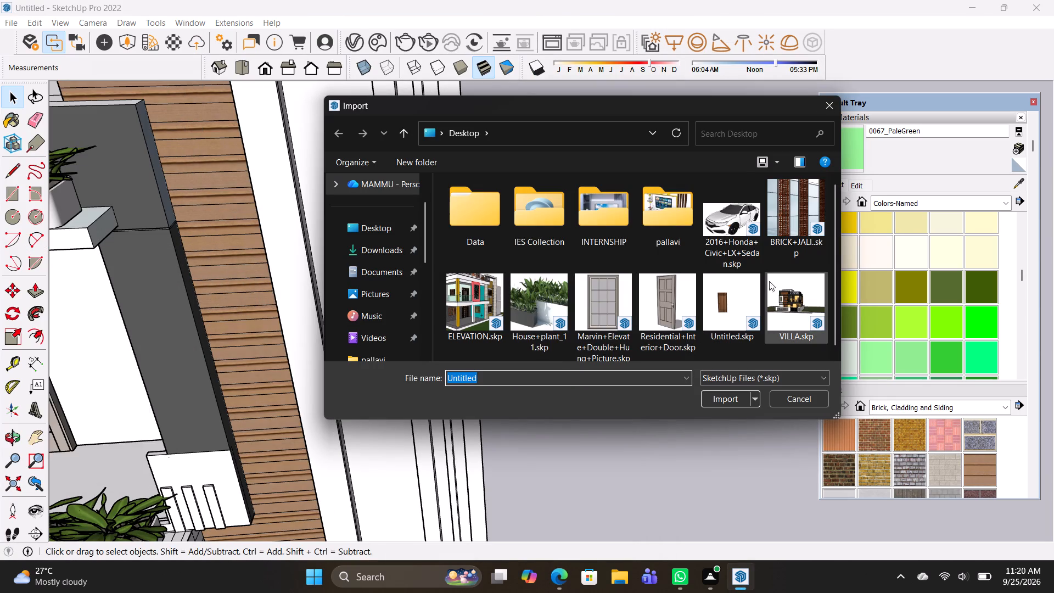
click(798, 198)
click(732, 396)
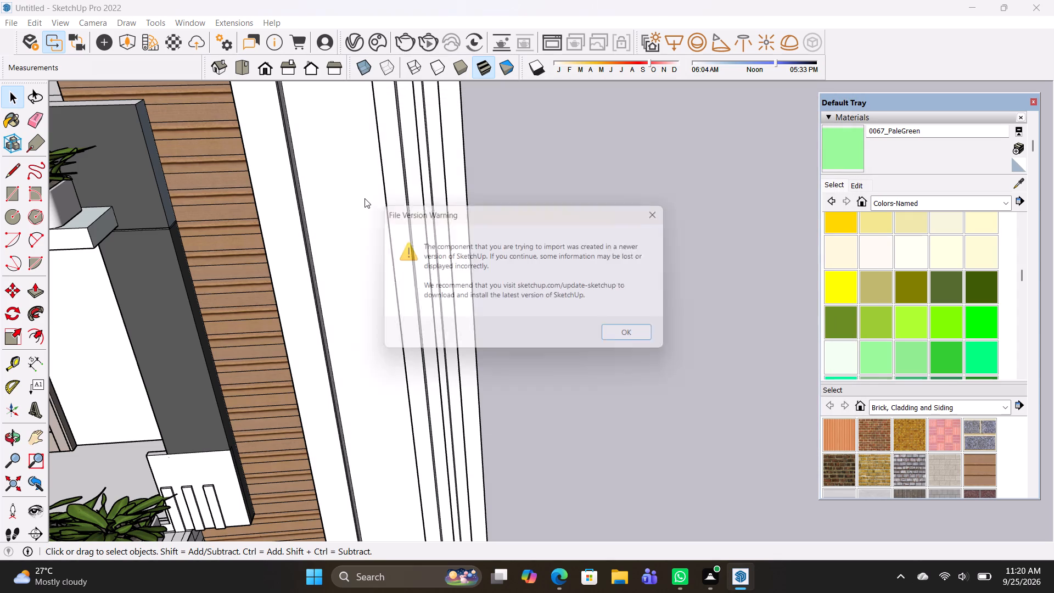
click(629, 333)
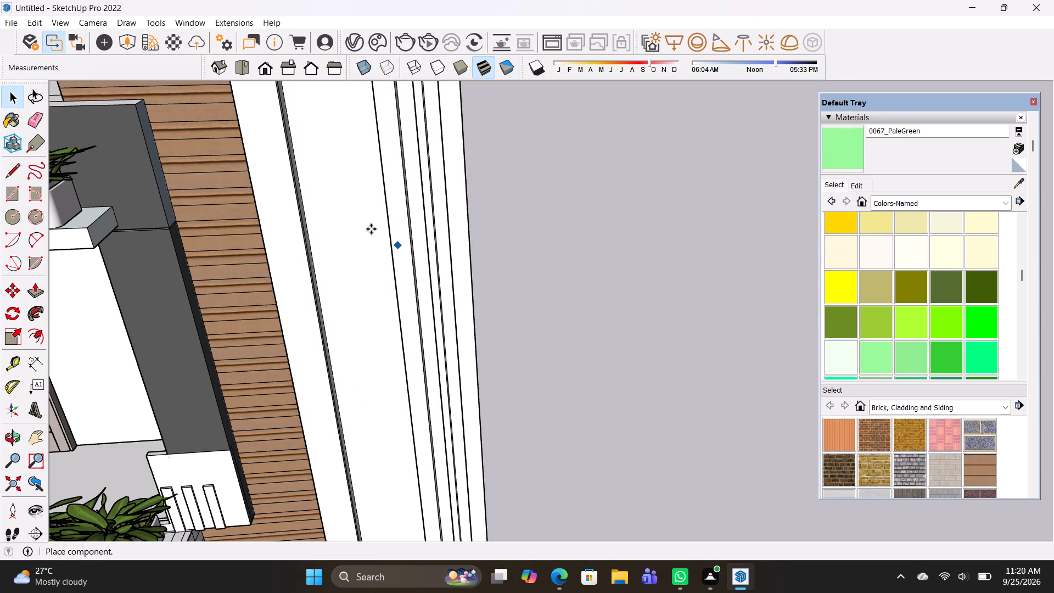
scroll(537, 259, down, 14)
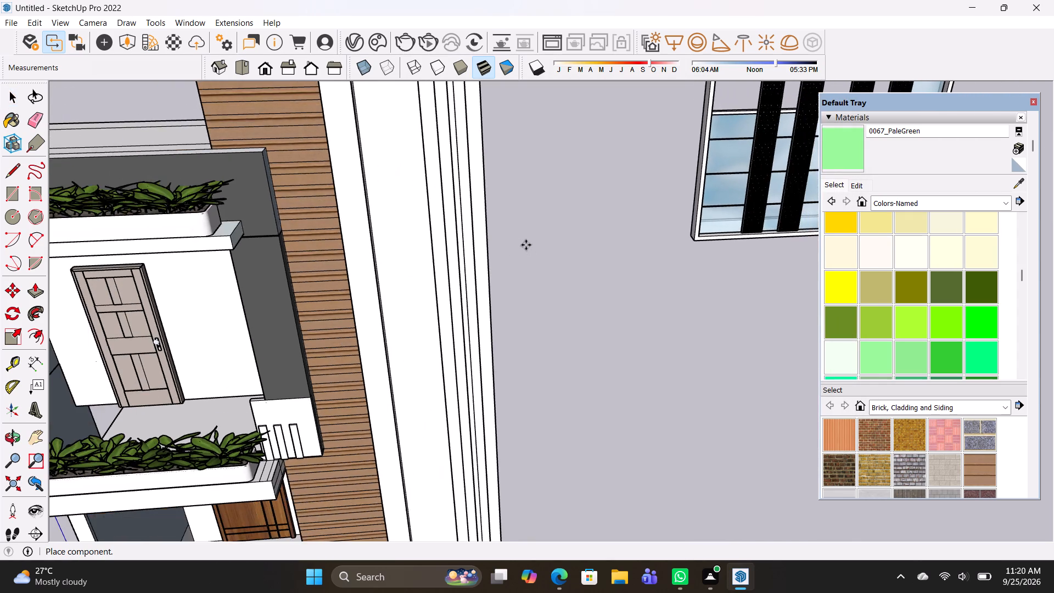
scroll(526, 245, down, 9)
scroll(555, 350, down, 1)
middle_drag(554, 351, 539, 321)
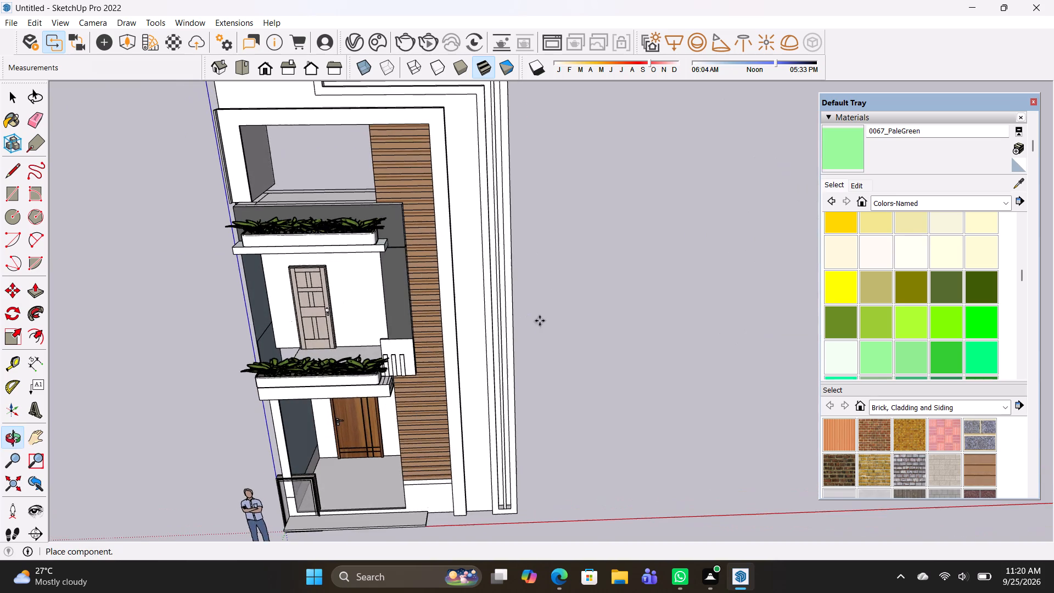
shift+middle_drag(606, 335, 366, 303)
click(343, 367)
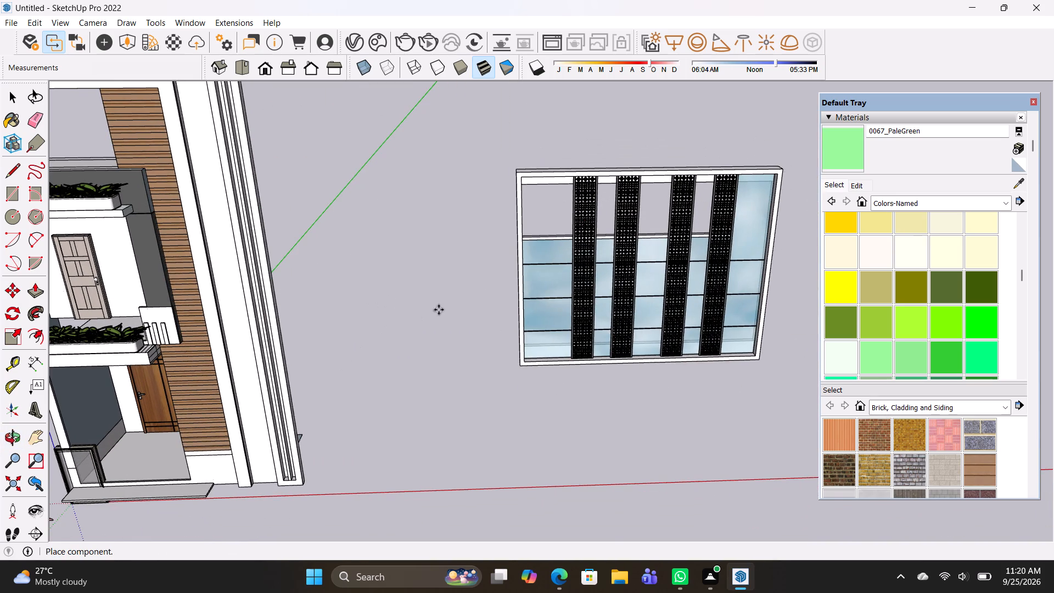
Explode the imported brick jali window component into separate parts.
right_click(564, 253)
click(620, 229)
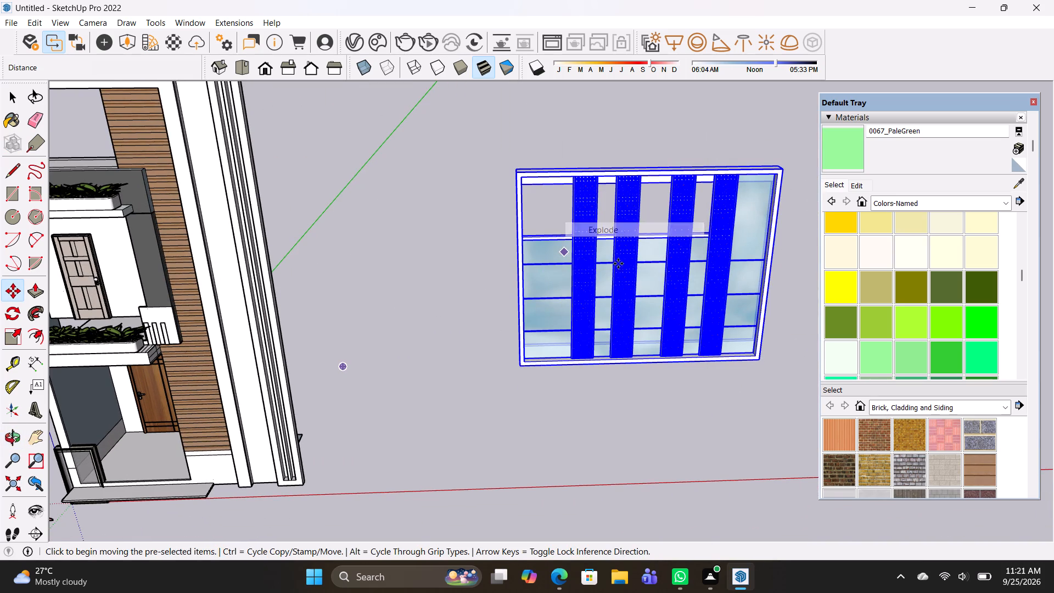
click(593, 279)
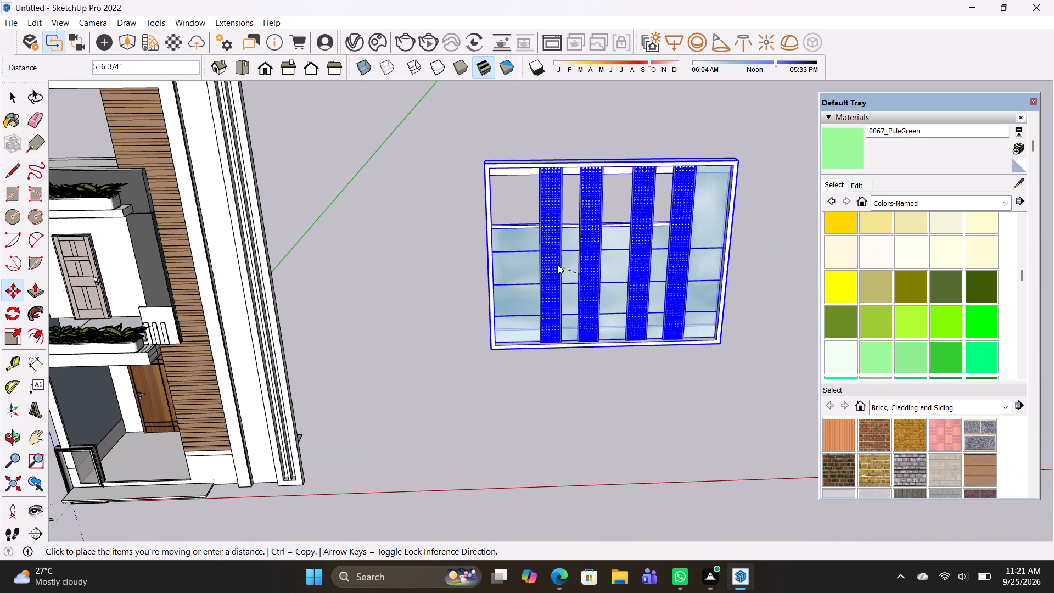
right_click(558, 265)
click(593, 322)
click(559, 388)
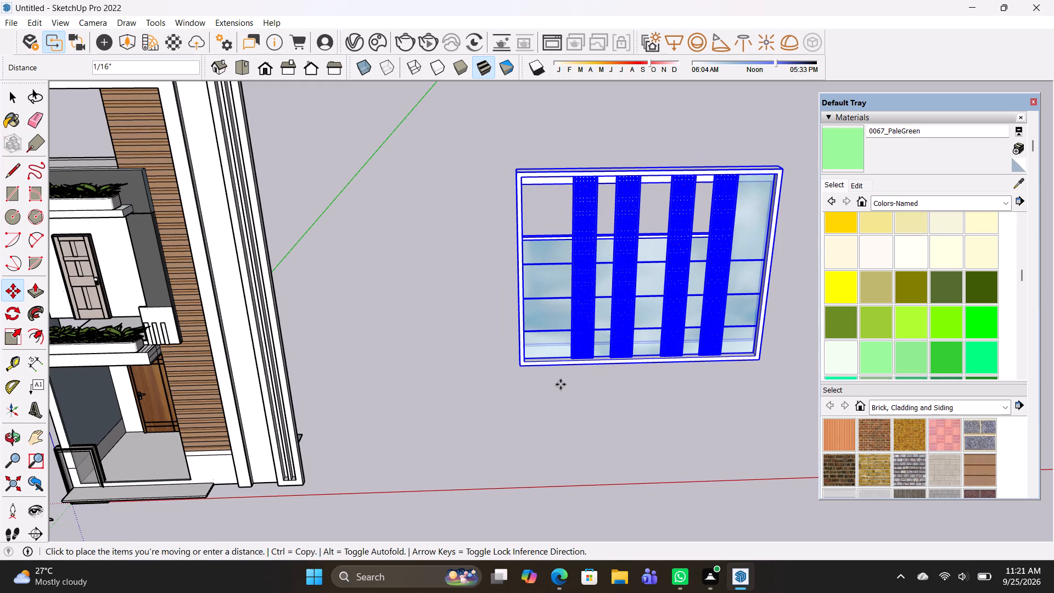
Move the jali strip nearest the building about 37' 5" along the red axis onto the building's outer white frame.
key(space)
click(580, 351)
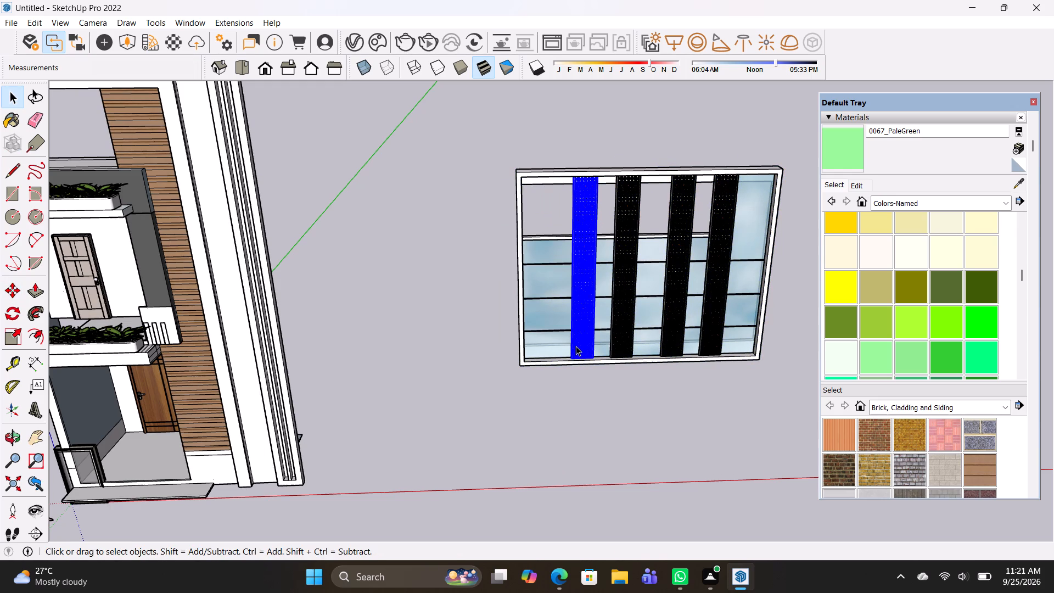
key(m)
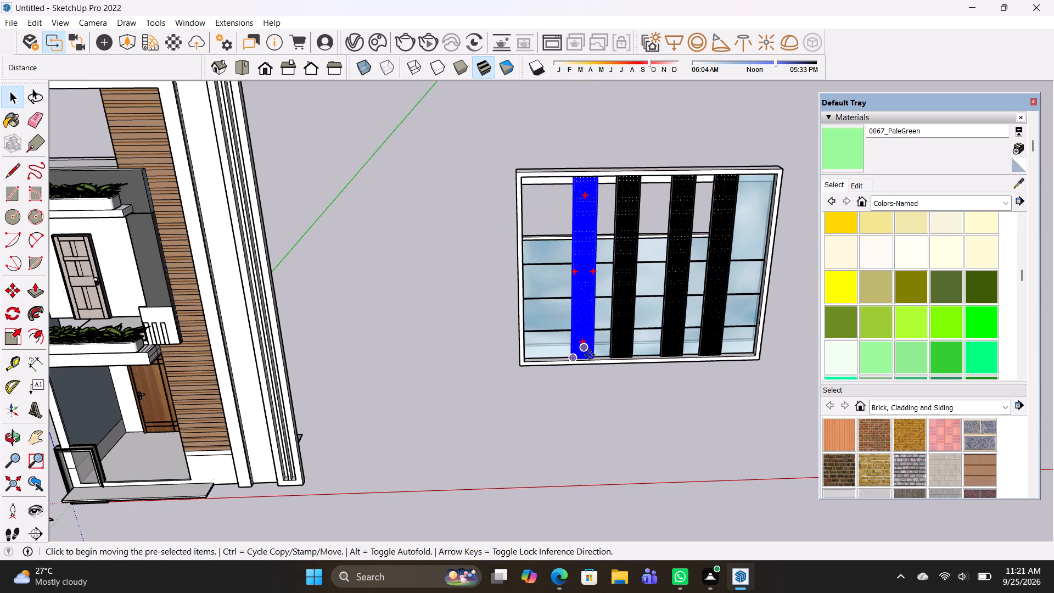
click(592, 357)
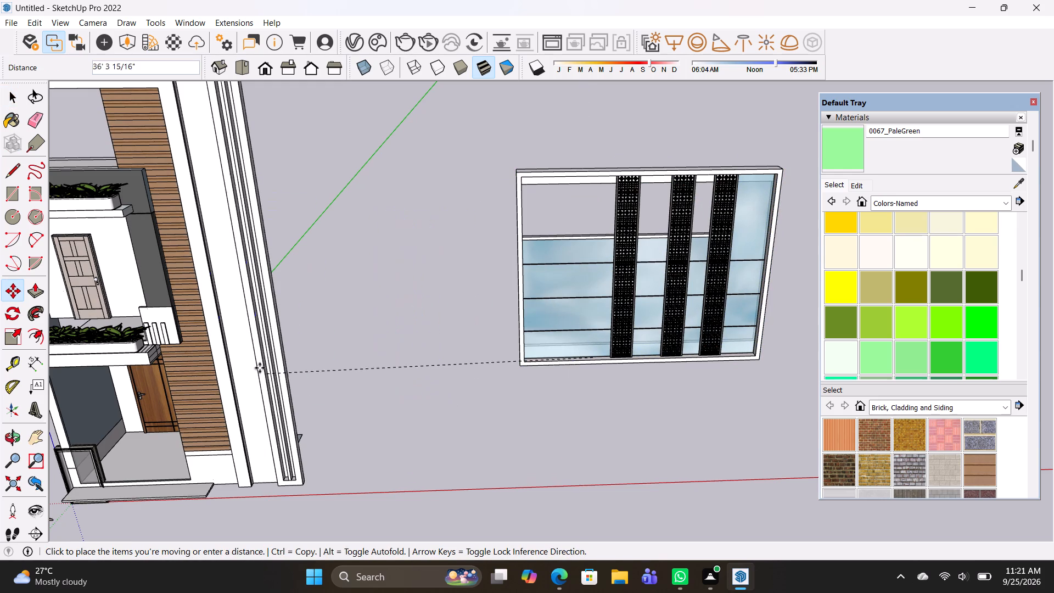
scroll(251, 370, up, 12)
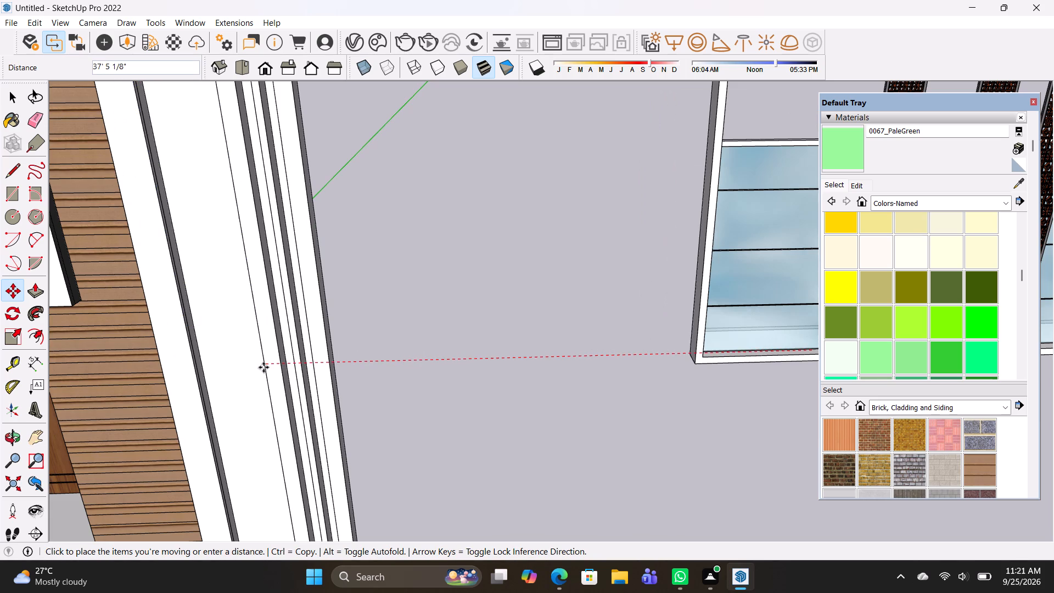
click(263, 362)
middle_drag(265, 412, 753, 321)
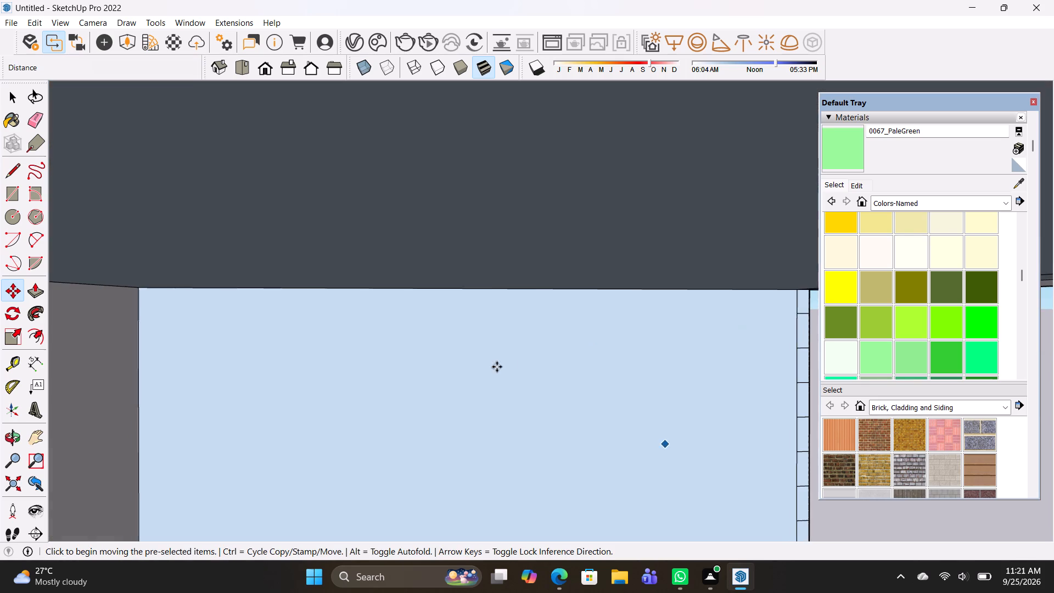
scroll(433, 326, down, 15)
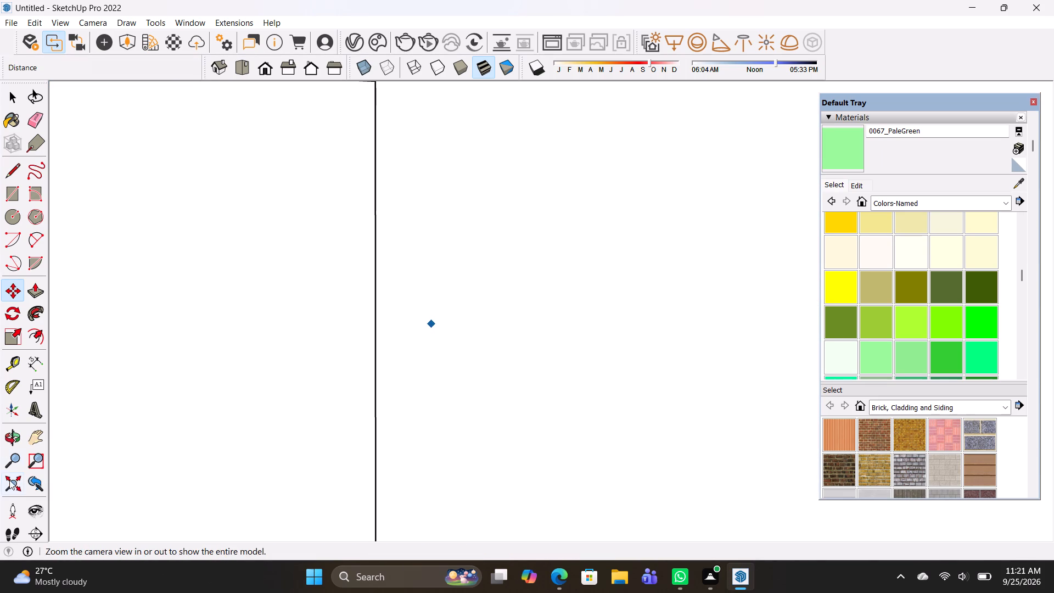
click(18, 485)
middle_drag(556, 377, 557, 379)
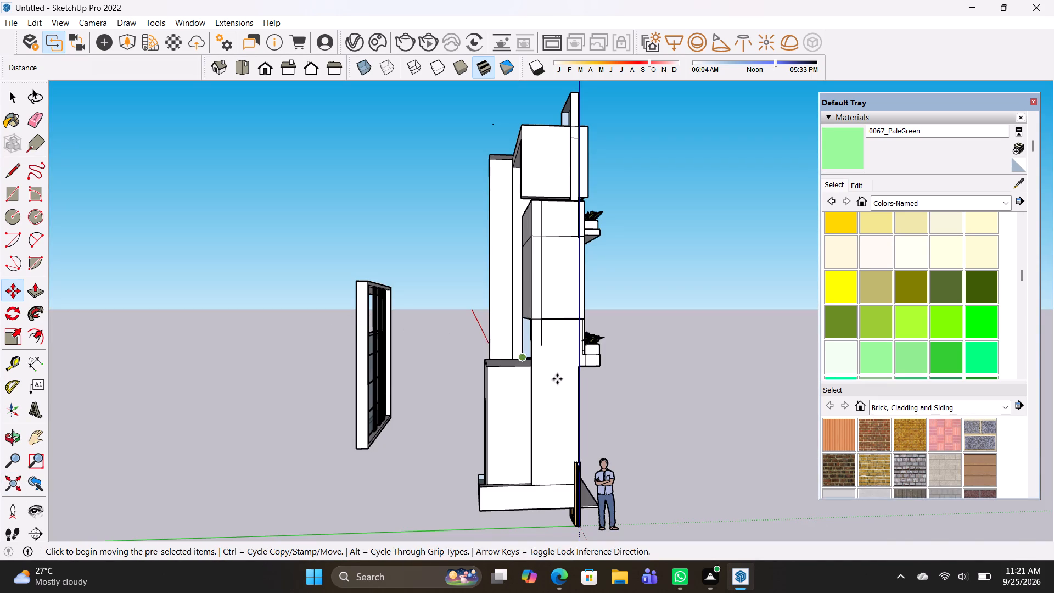
Move the selected jali strip about 3' onto the white pillar between the wood cladding and the outer frame.
middle_drag(557, 379, 309, 381)
scroll(607, 301, up, 2)
scroll(587, 341, up, 7)
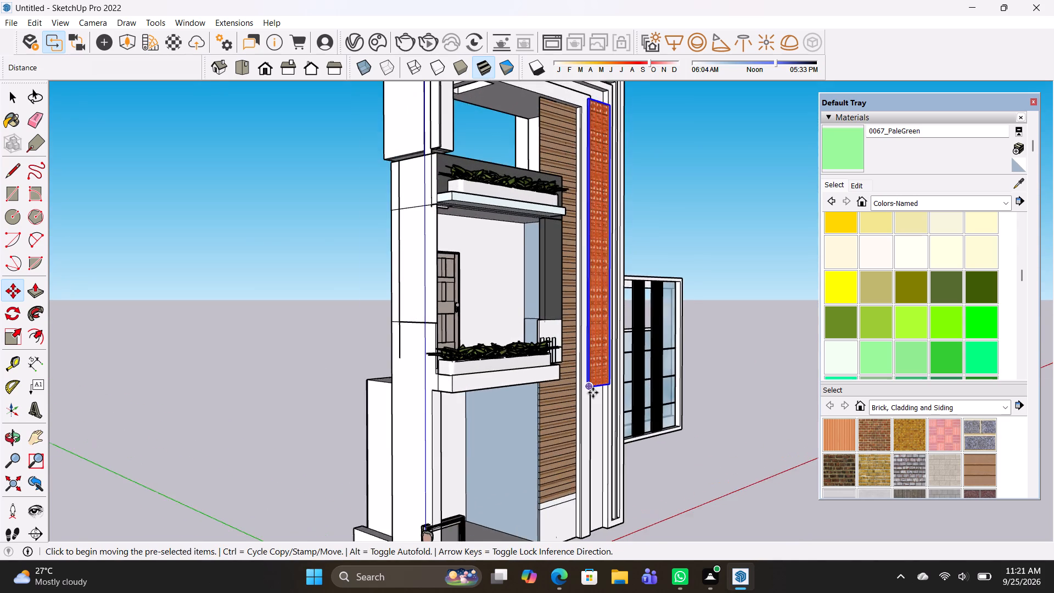
scroll(593, 393, up, 18)
click(584, 382)
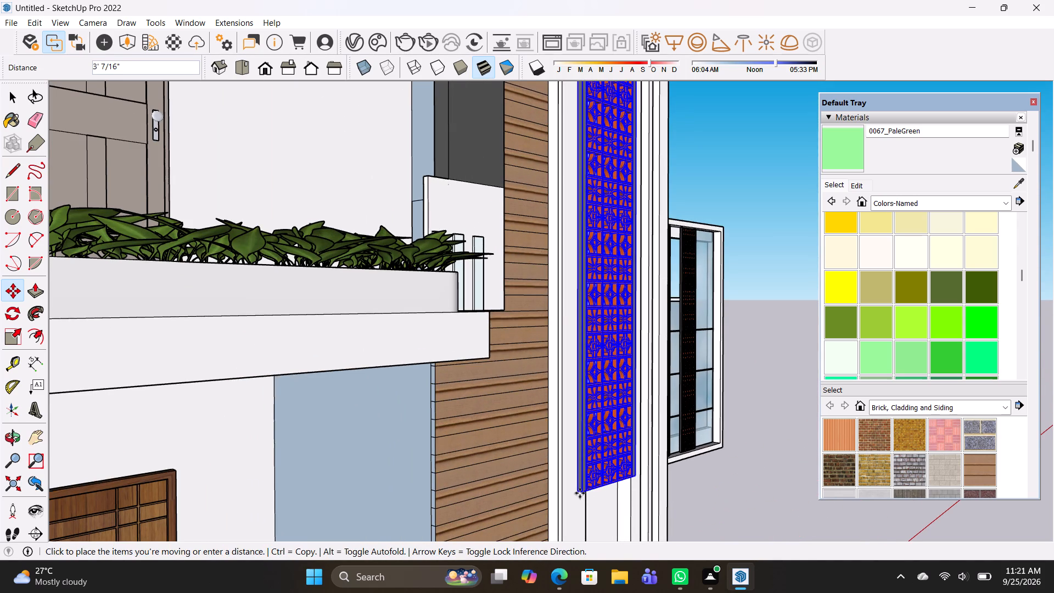
click(580, 493)
scroll(585, 378, down, 7)
scroll(665, 389, down, 1)
middle_drag(665, 389, 517, 373)
scroll(598, 350, down, 2)
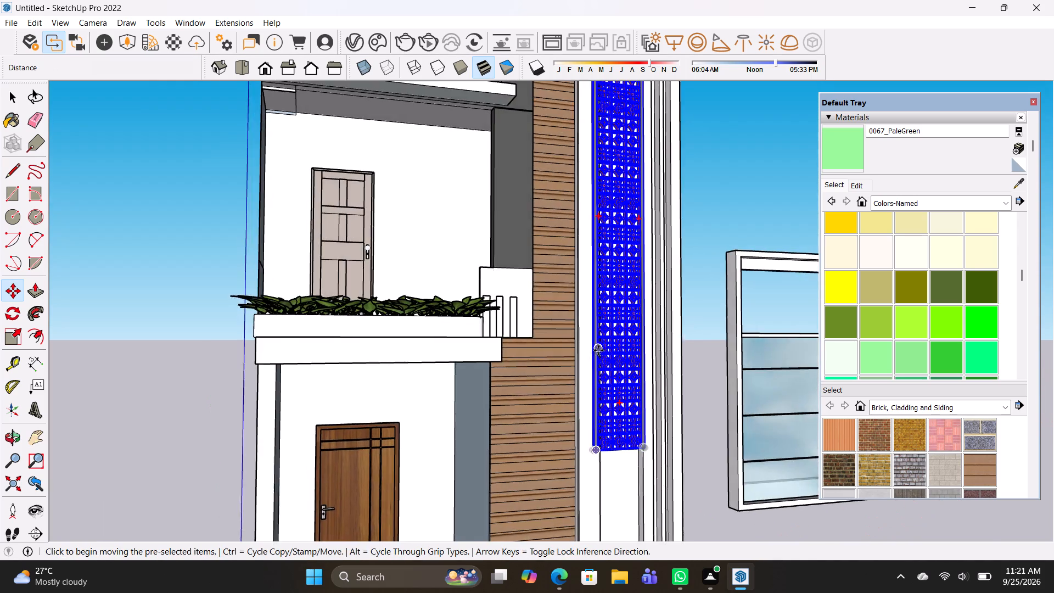
scroll(598, 350, down, 11)
middle_drag(625, 360, 528, 372)
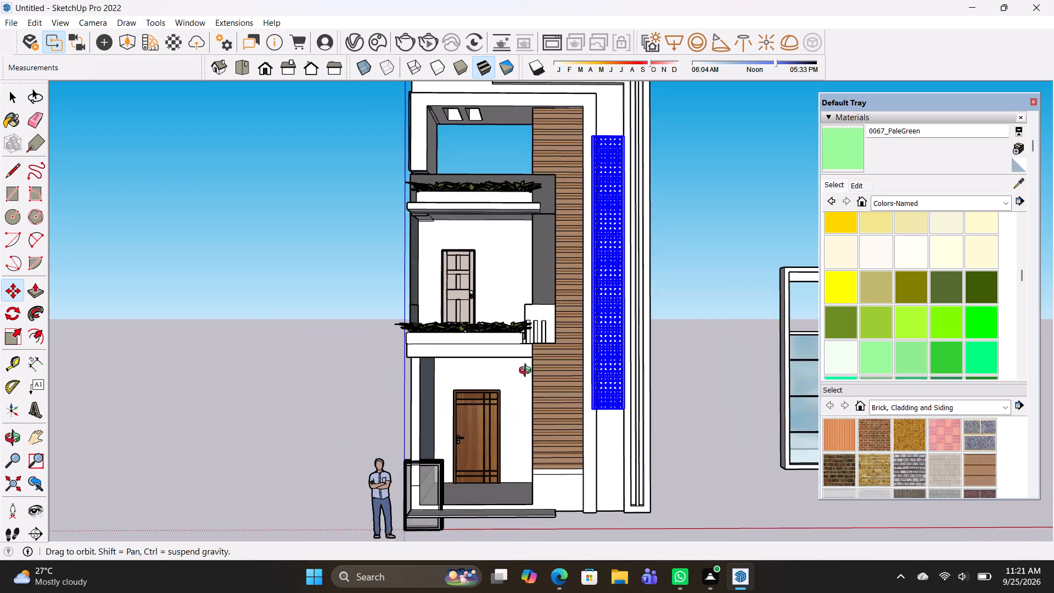
scroll(533, 353, down, 3)
shift+middle_drag(665, 365, 611, 376)
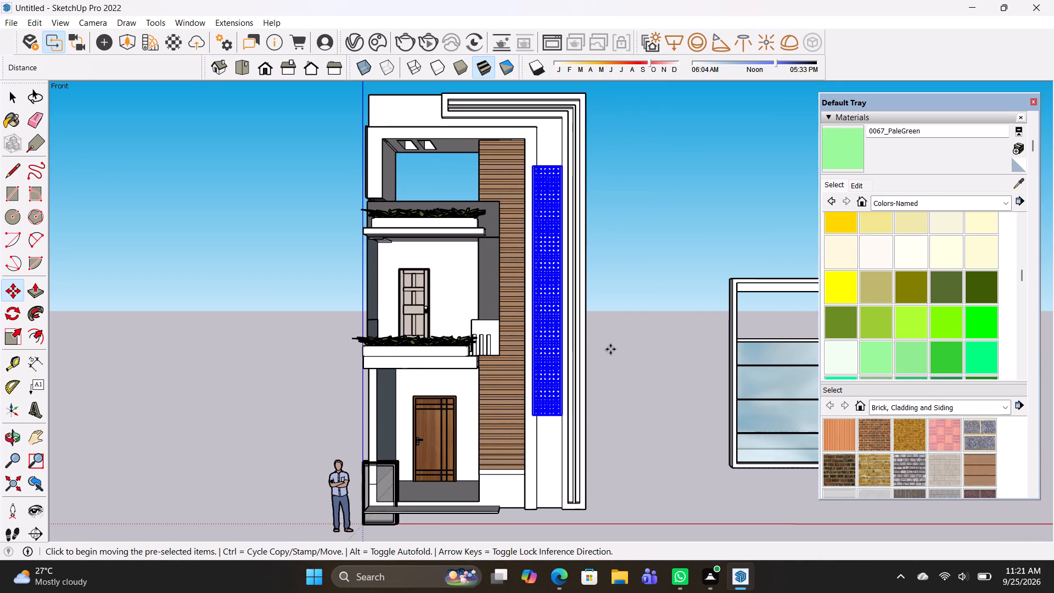
Save the model to the Desktop as sk1.
key(ctrl+s)
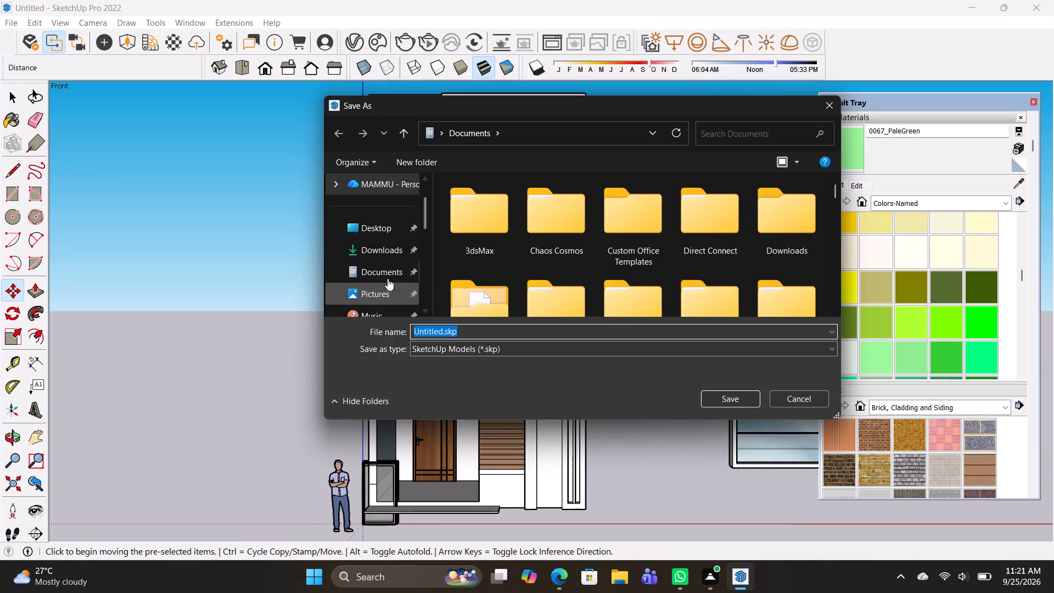
click(394, 231)
click(455, 325)
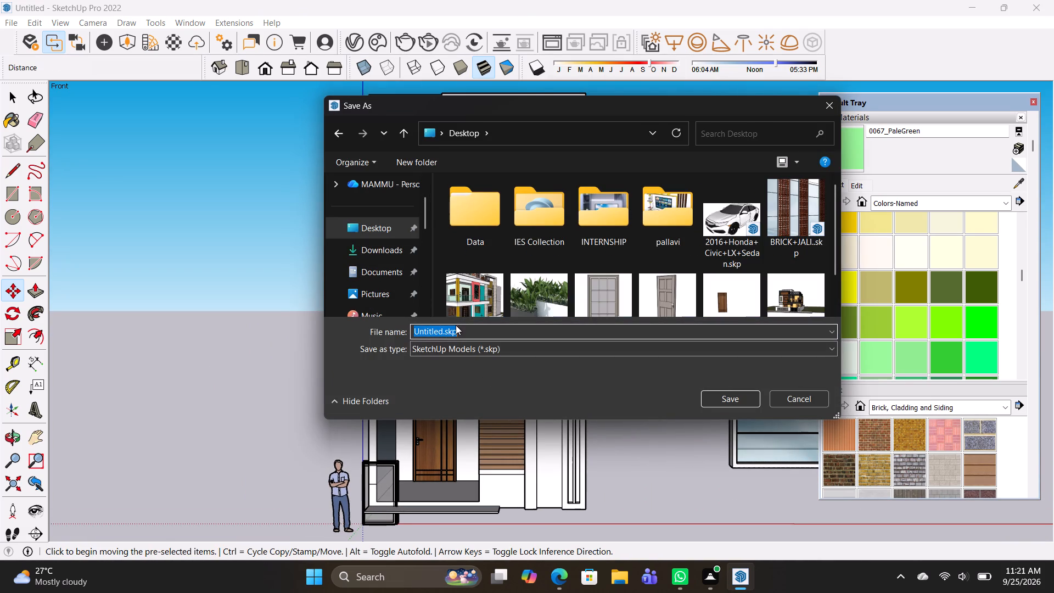
text(sk1)
click(744, 396)
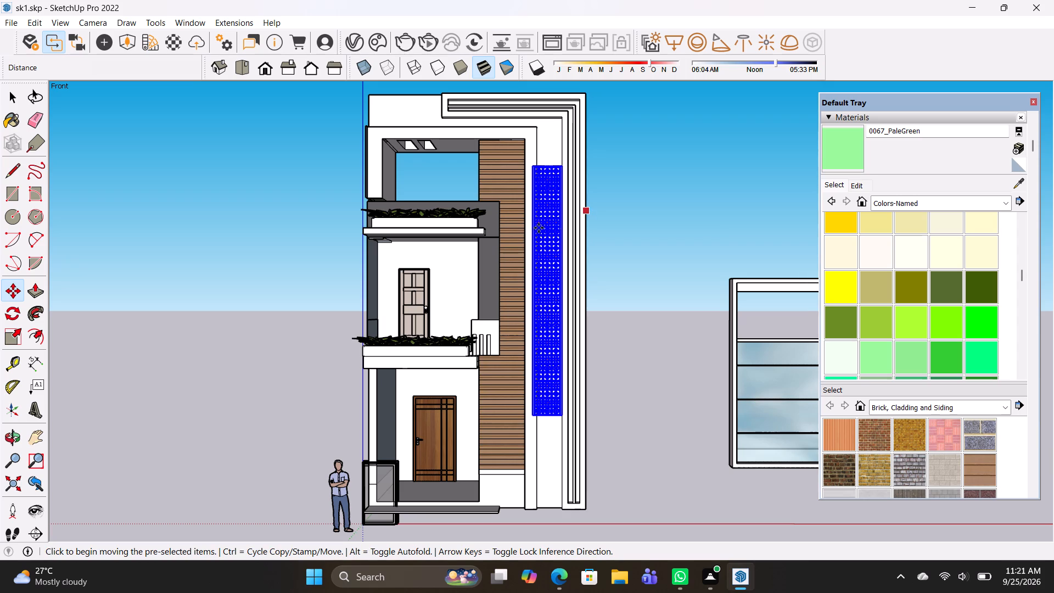
Delete the stray framed glass panel at the building's base beside the human figure.
shift+middle_drag(487, 380, 490, 380)
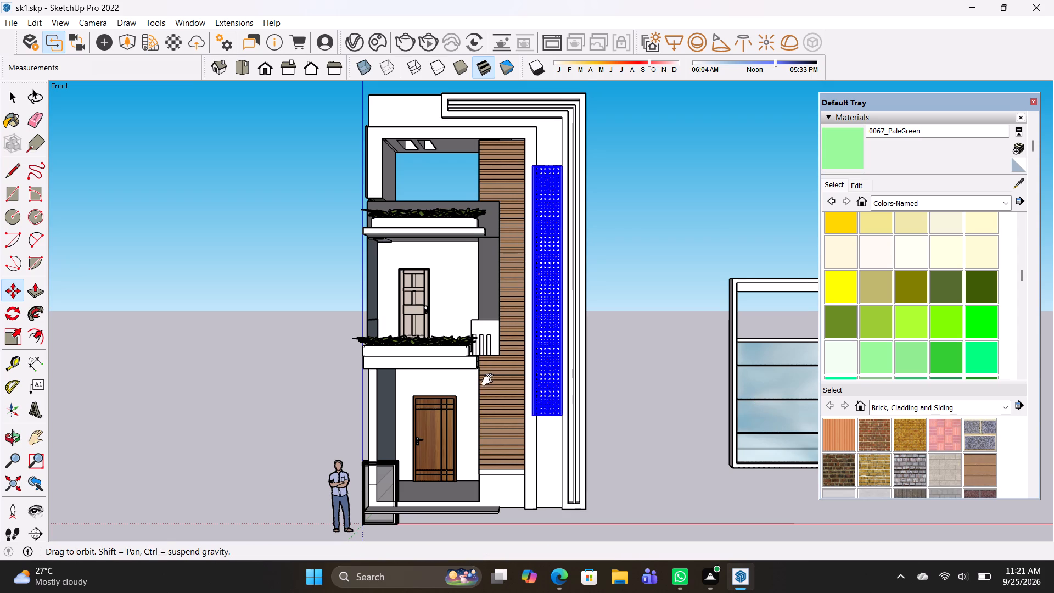
shift+middle_drag(490, 380, 491, 300)
key(space)
click(402, 439)
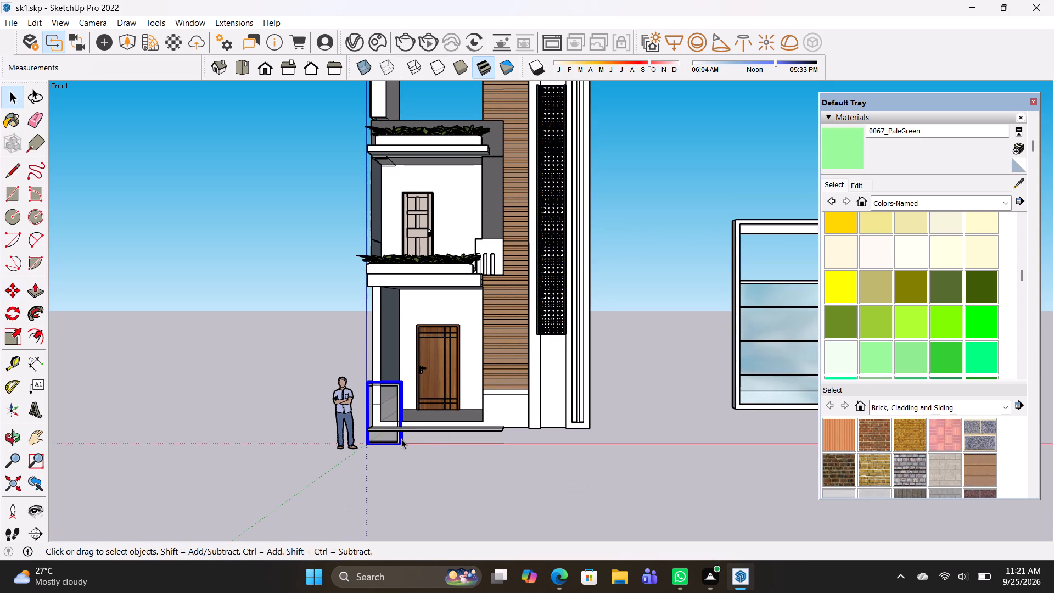
key(Delete)
drag(402, 439, 377, 439)
key(Delete)
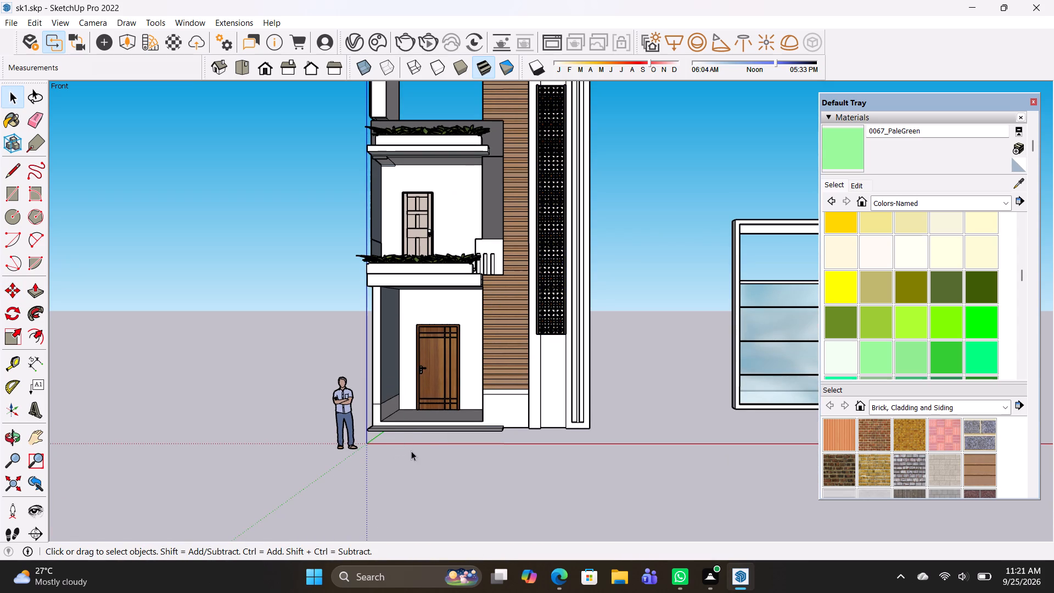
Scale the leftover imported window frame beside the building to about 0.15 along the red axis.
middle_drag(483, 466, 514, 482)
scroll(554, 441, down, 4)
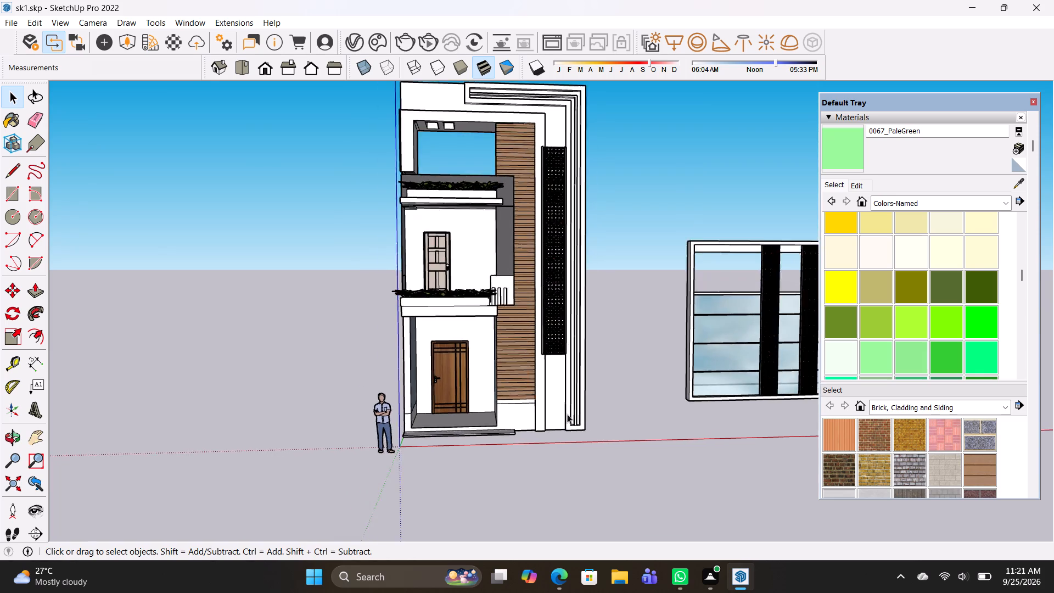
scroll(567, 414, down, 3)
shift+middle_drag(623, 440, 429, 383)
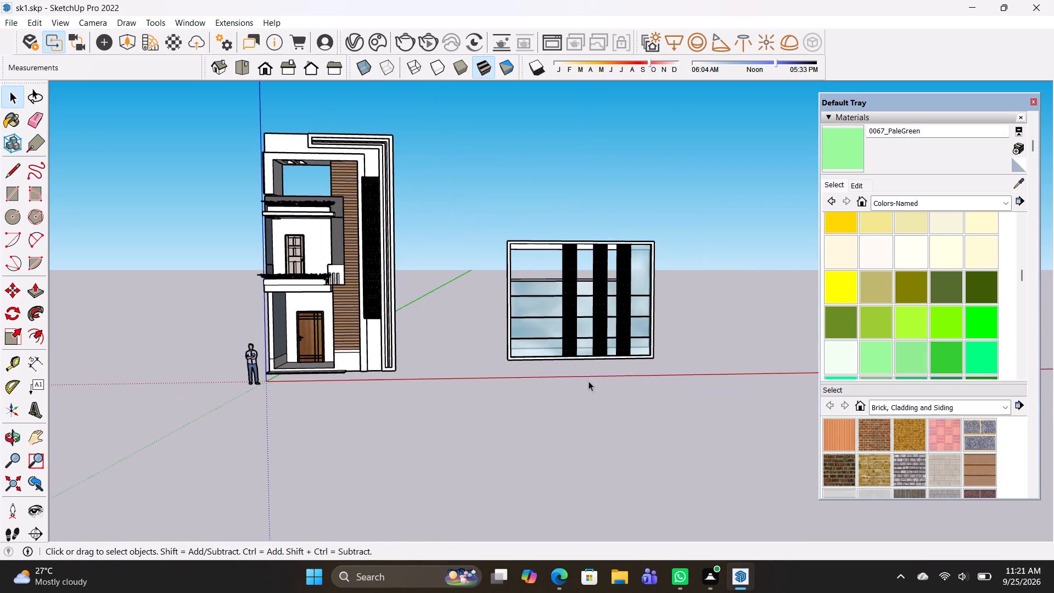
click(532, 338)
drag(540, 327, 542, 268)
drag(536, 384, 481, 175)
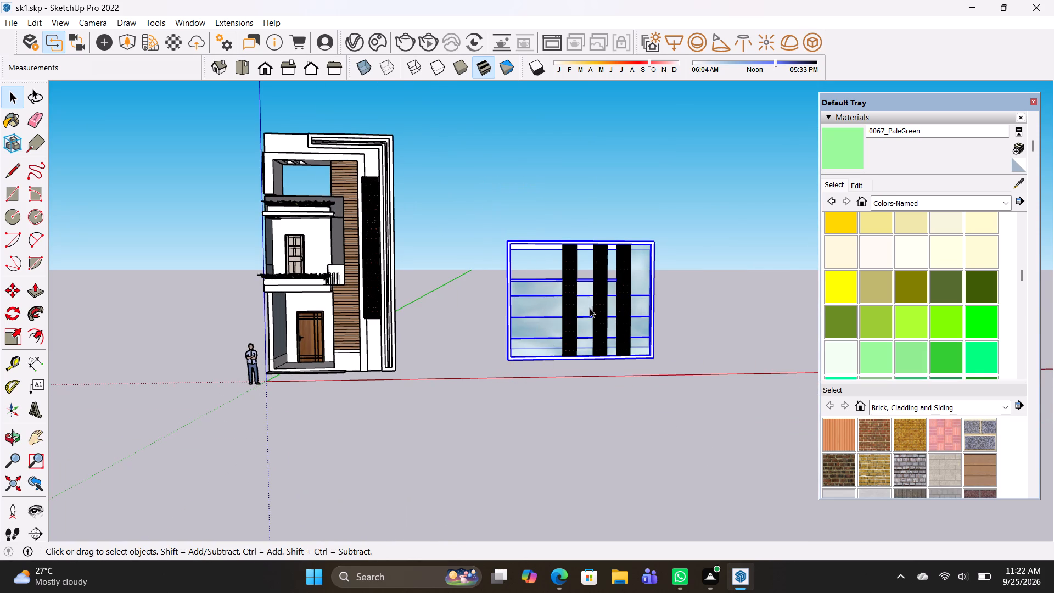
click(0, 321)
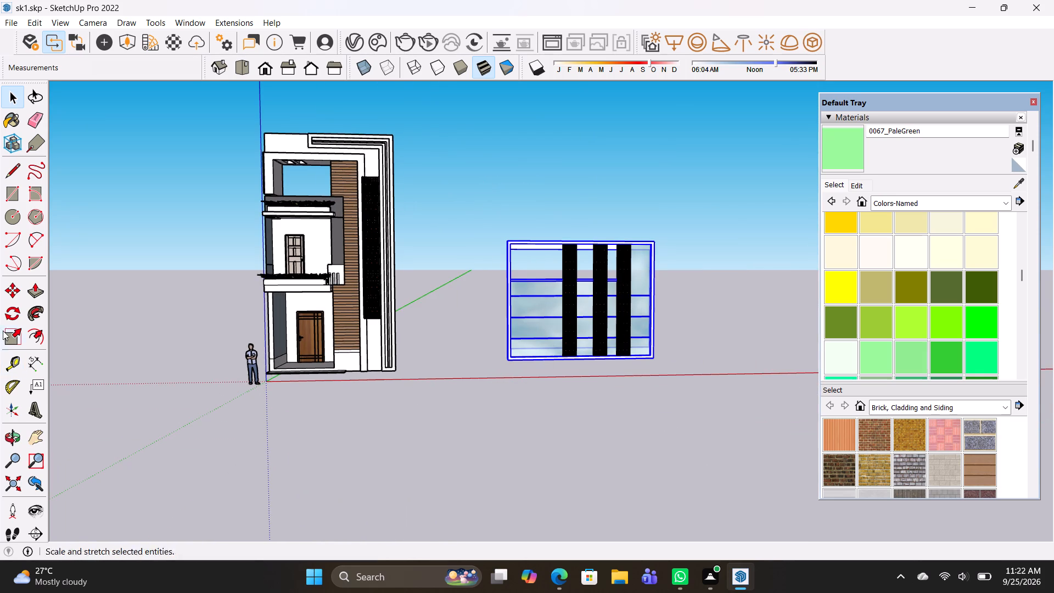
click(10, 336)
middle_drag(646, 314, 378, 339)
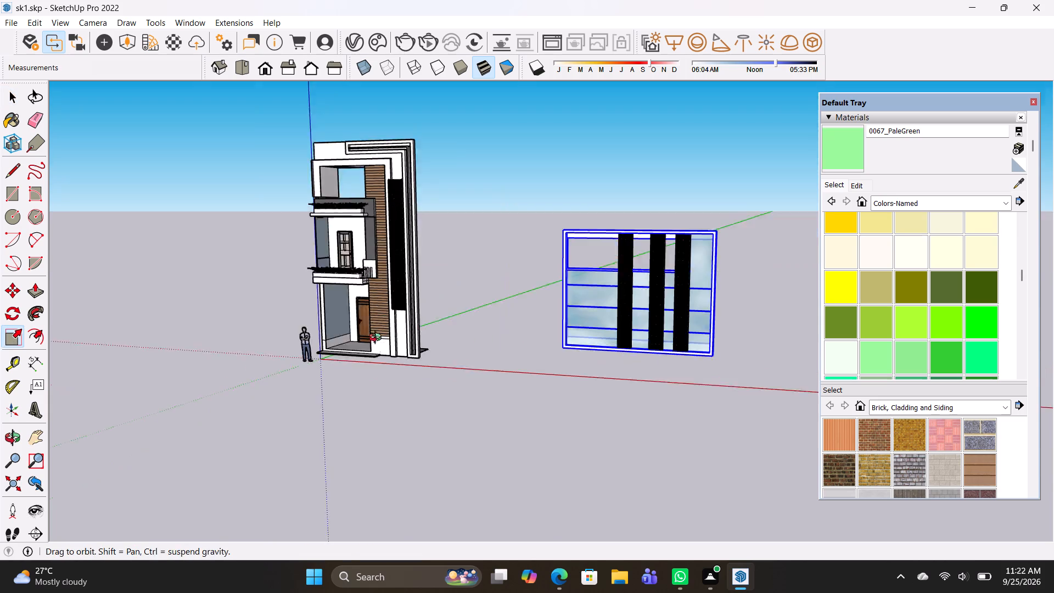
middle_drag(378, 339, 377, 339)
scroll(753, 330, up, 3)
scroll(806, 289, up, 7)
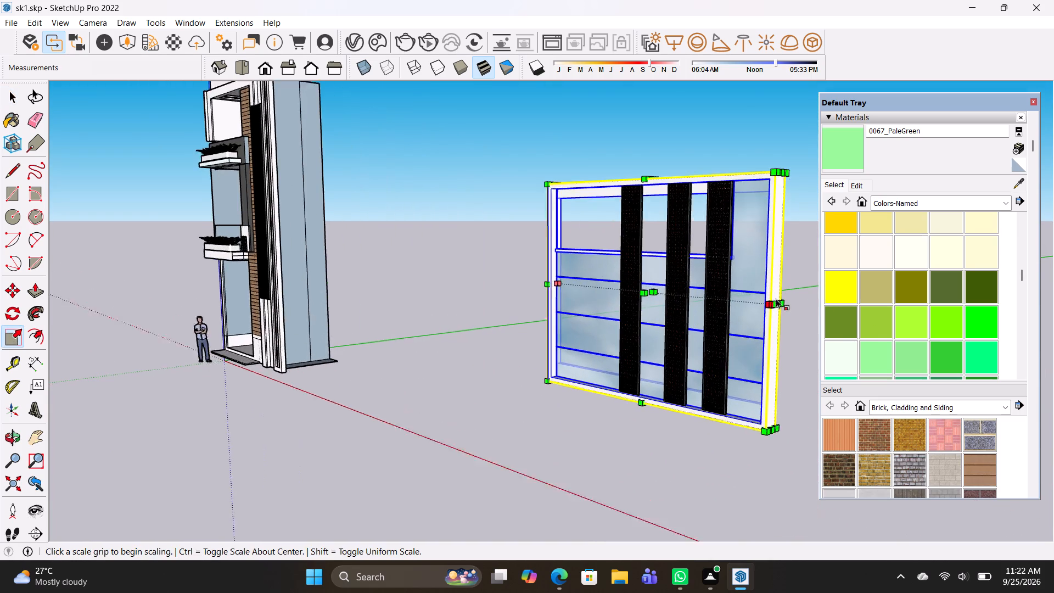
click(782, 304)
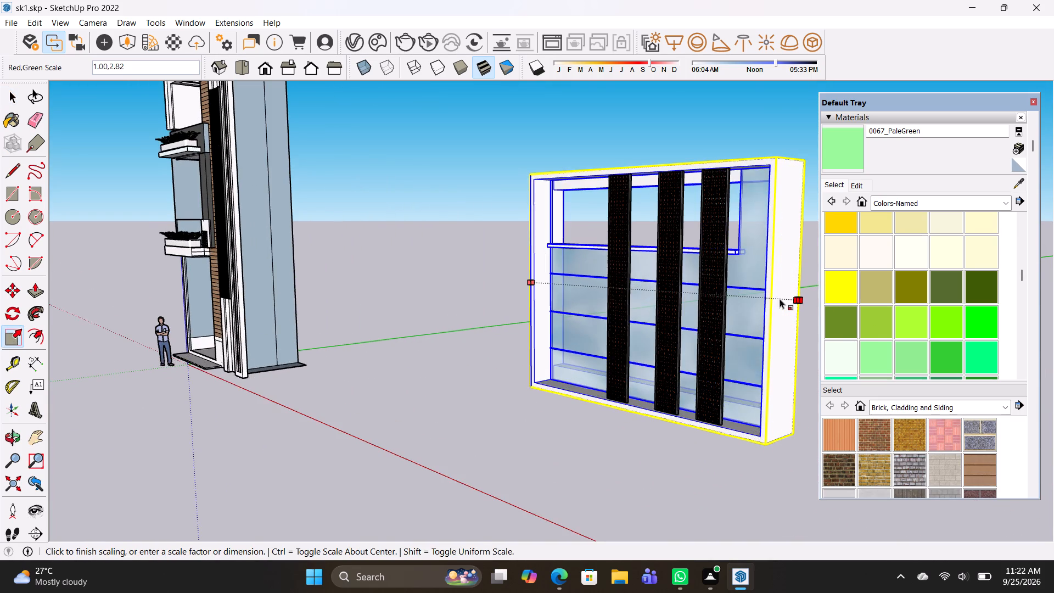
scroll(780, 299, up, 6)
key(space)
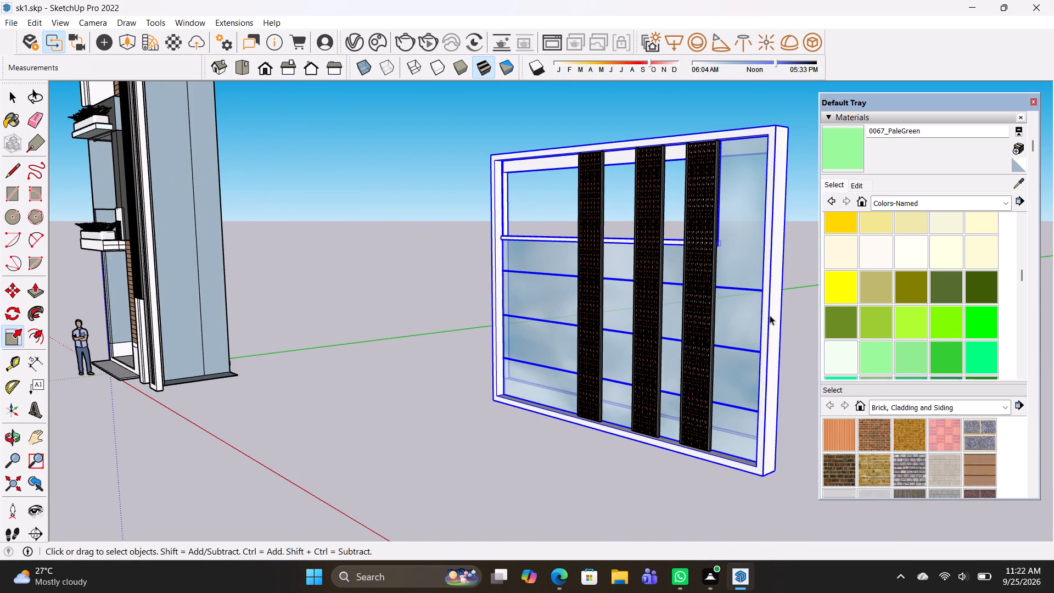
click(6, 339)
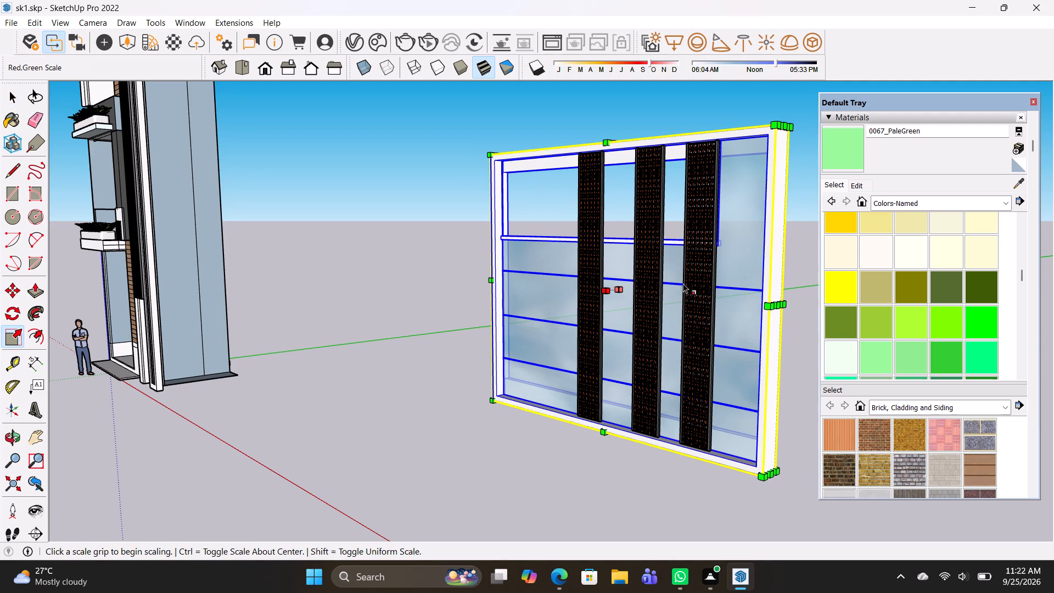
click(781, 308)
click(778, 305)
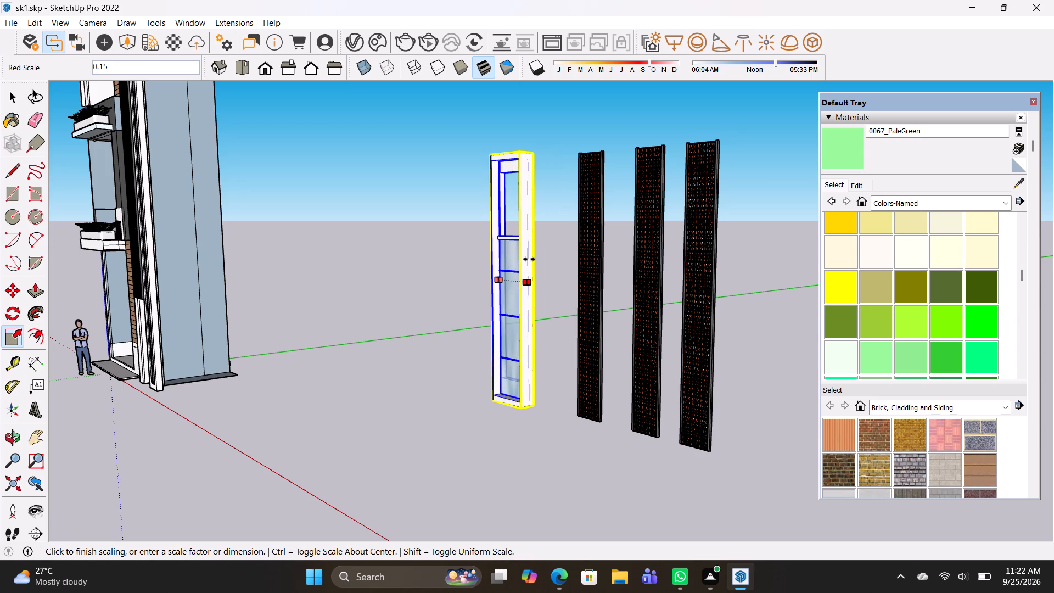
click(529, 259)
Delete the leftover window frame and the three spare jali strips standing beside the building.
middle_drag(561, 380, 821, 402)
key(space)
click(579, 447)
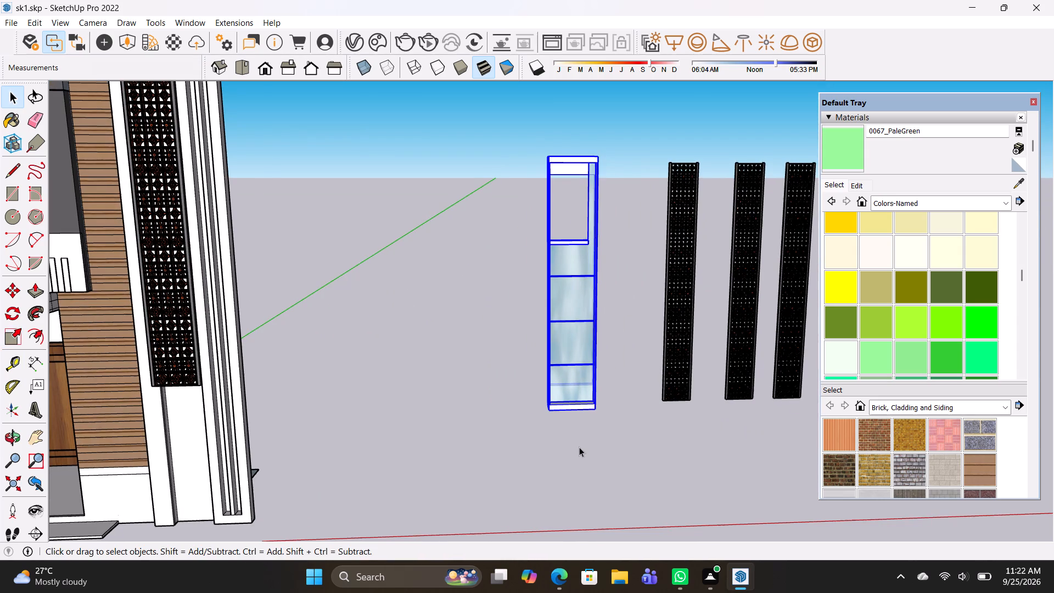
scroll(670, 429, down, 5)
drag(771, 475, 496, 265)
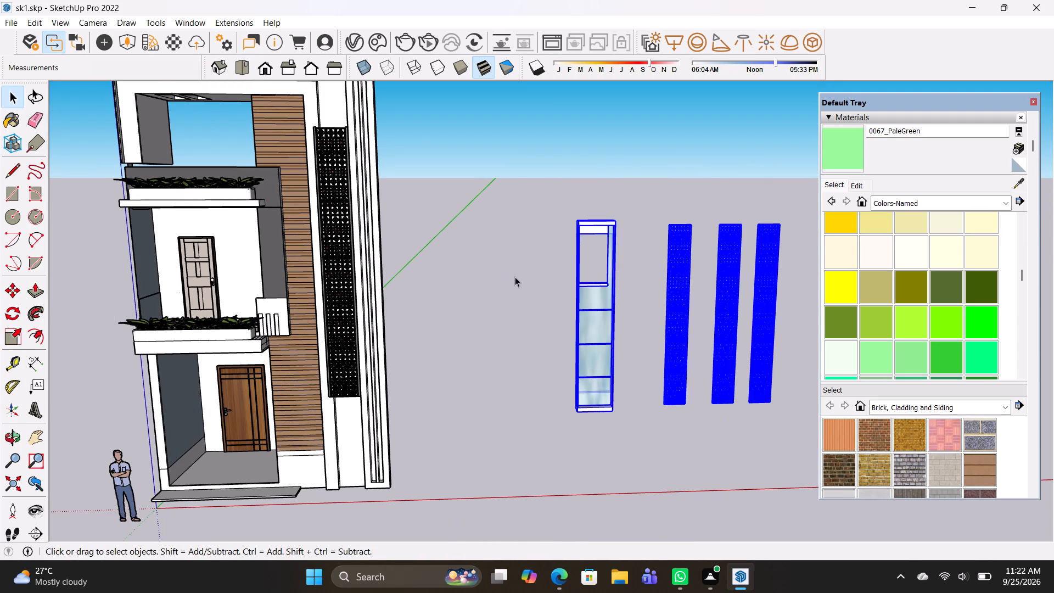
key(Delete)
Examine the jali strip's pattern and its fit on the facade up close and from the front.
scroll(308, 211, down, 3)
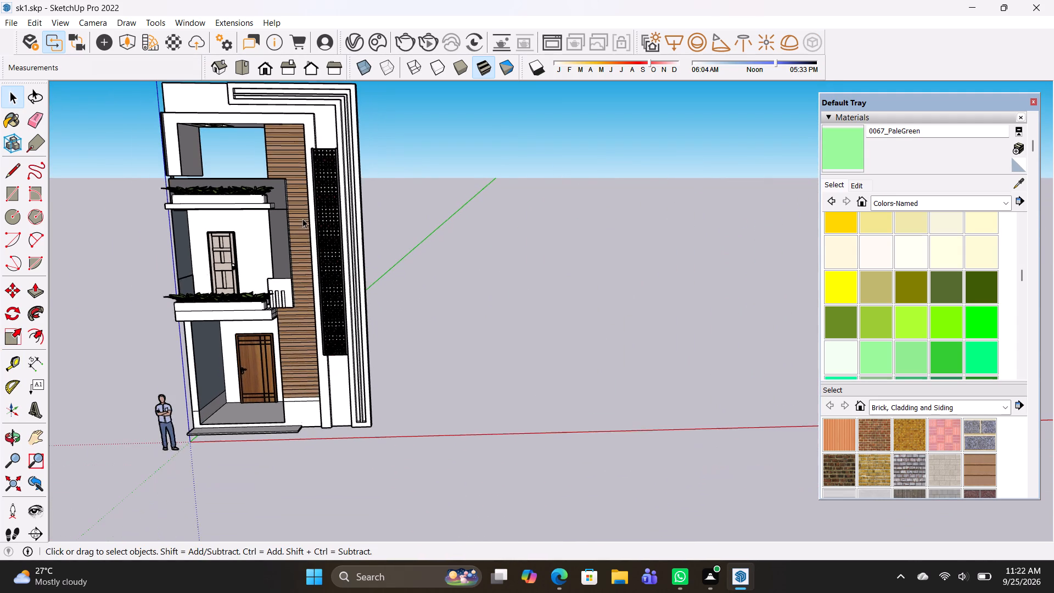
scroll(329, 321, down, 1)
click(336, 315)
scroll(337, 314, up, 8)
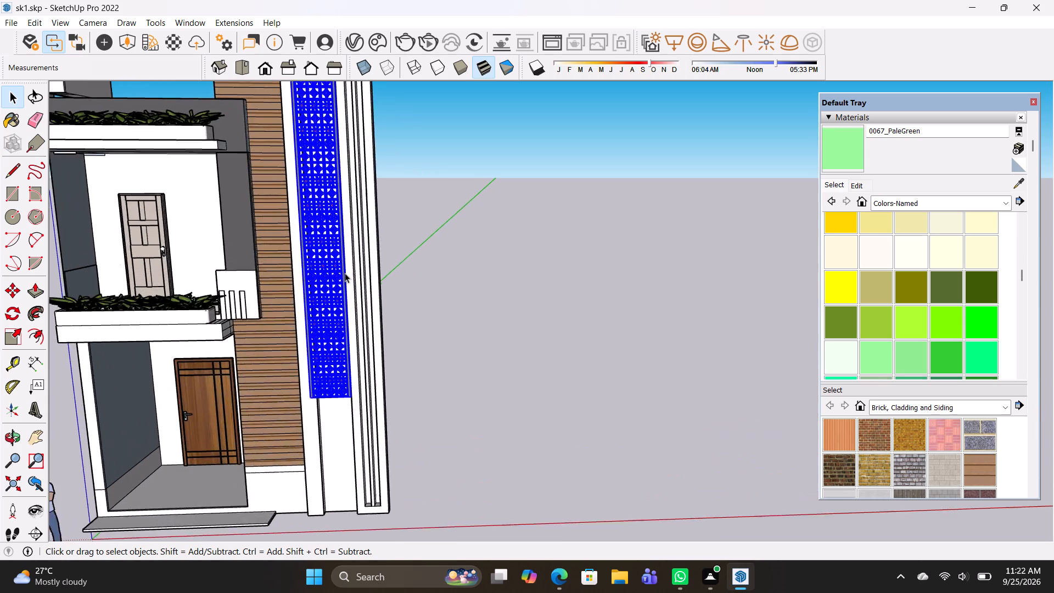
scroll(345, 273, up, 19)
scroll(332, 295, down, 6)
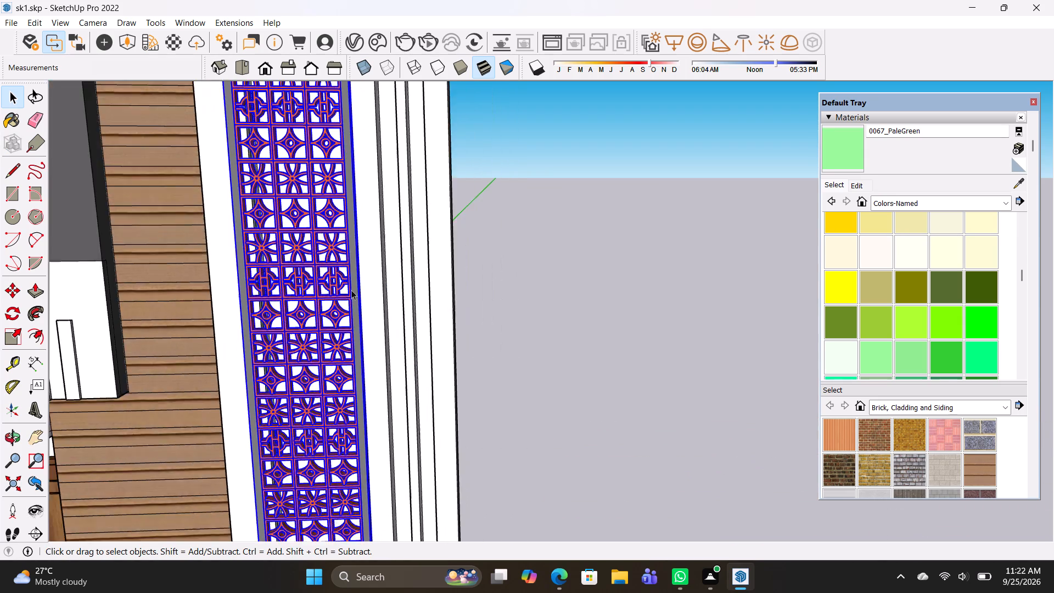
scroll(351, 290, down, 16)
shift+middle_drag(385, 277, 517, 270)
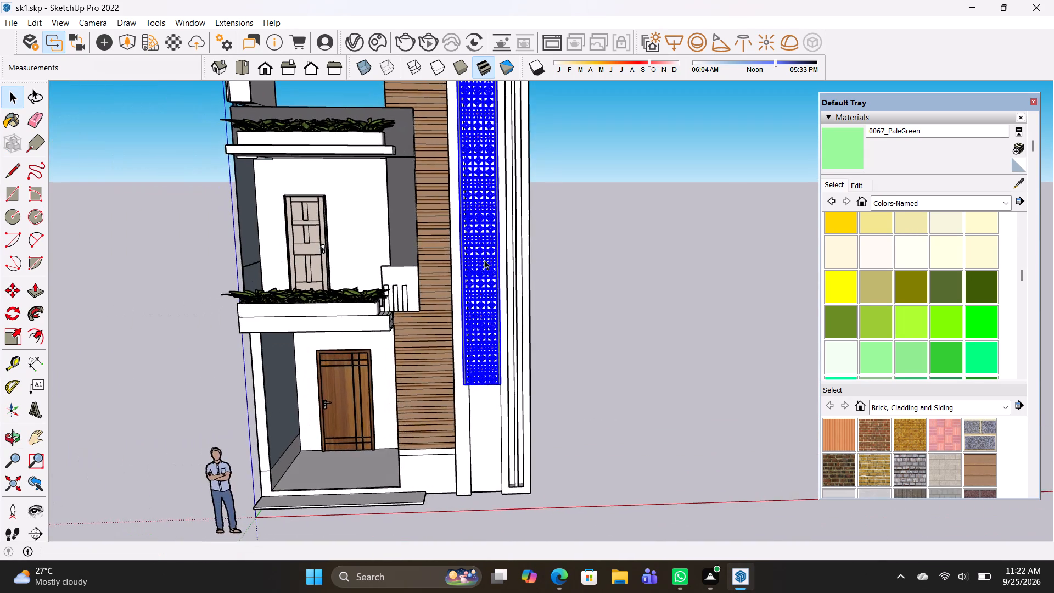
scroll(478, 250, down, 4)
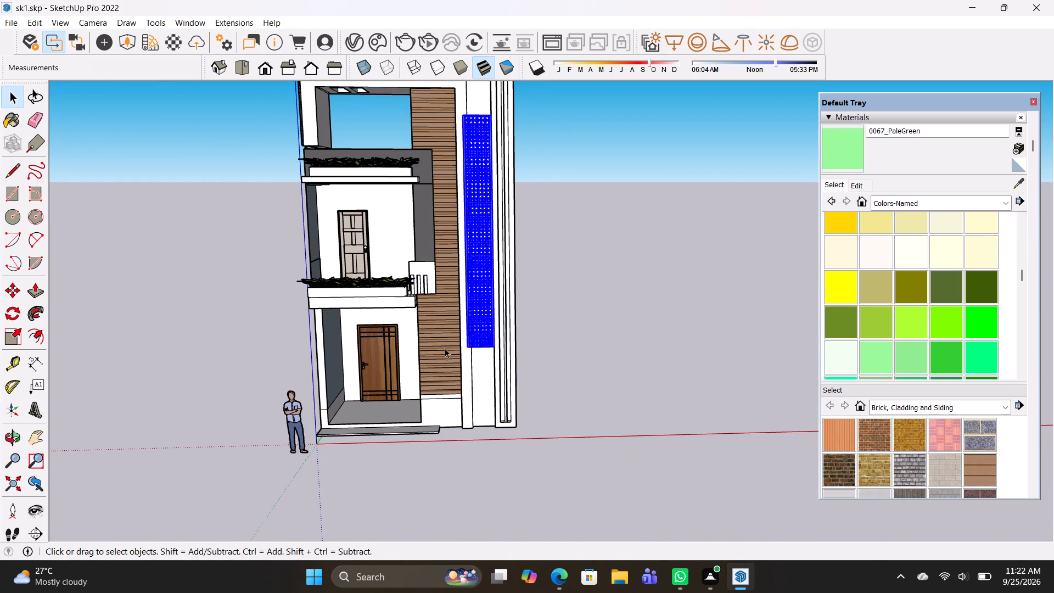
Import 2016+Honda+Civic+LX+Sedan.skp from the Desktop and place the car on the ground in front of the building.
click(11, 18)
click(79, 253)
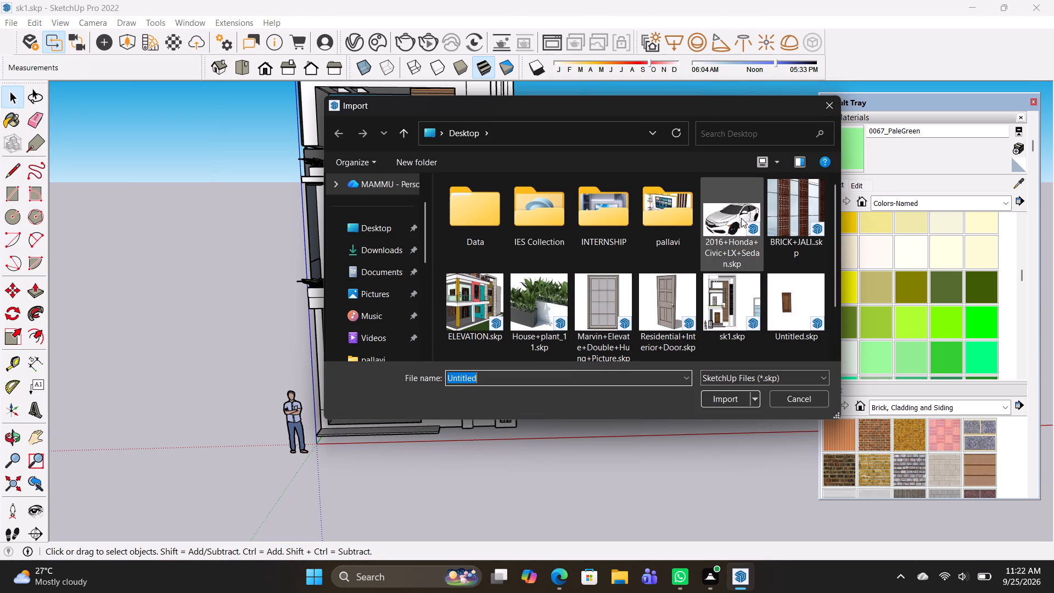
click(736, 210)
click(717, 393)
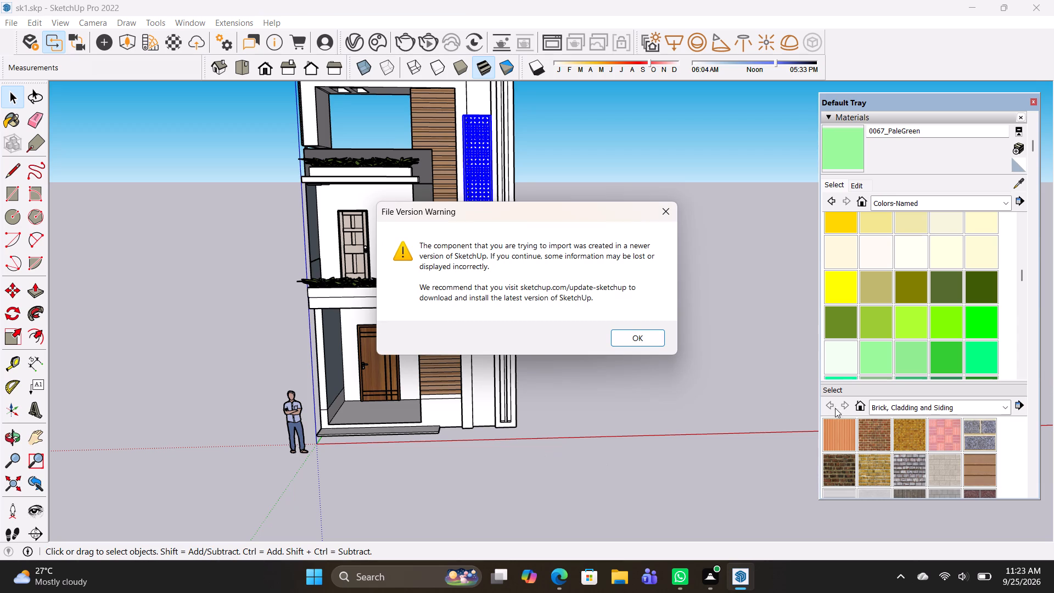
click(637, 342)
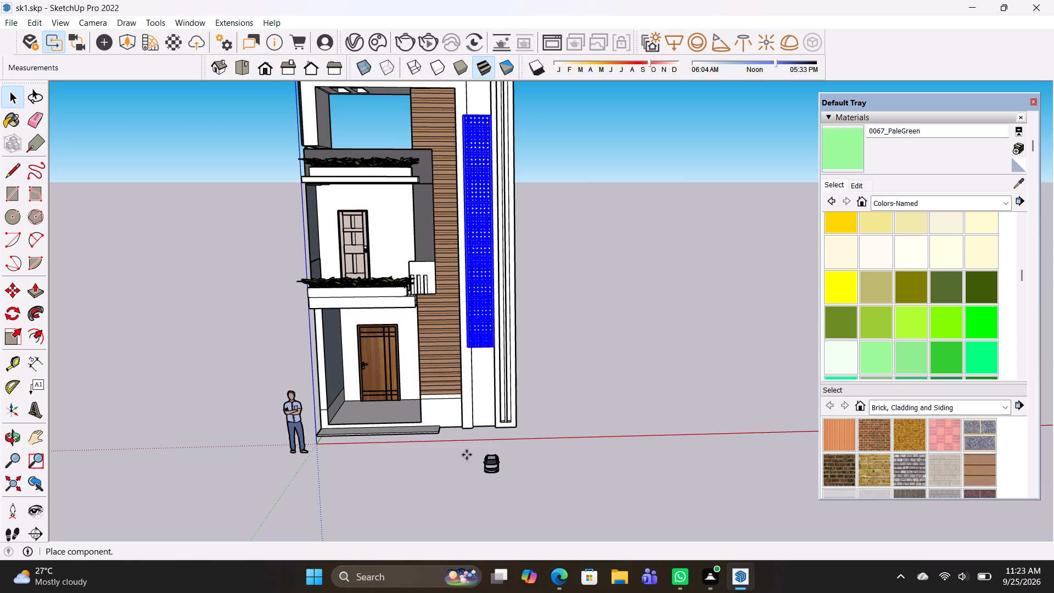
scroll(456, 458, up, 14)
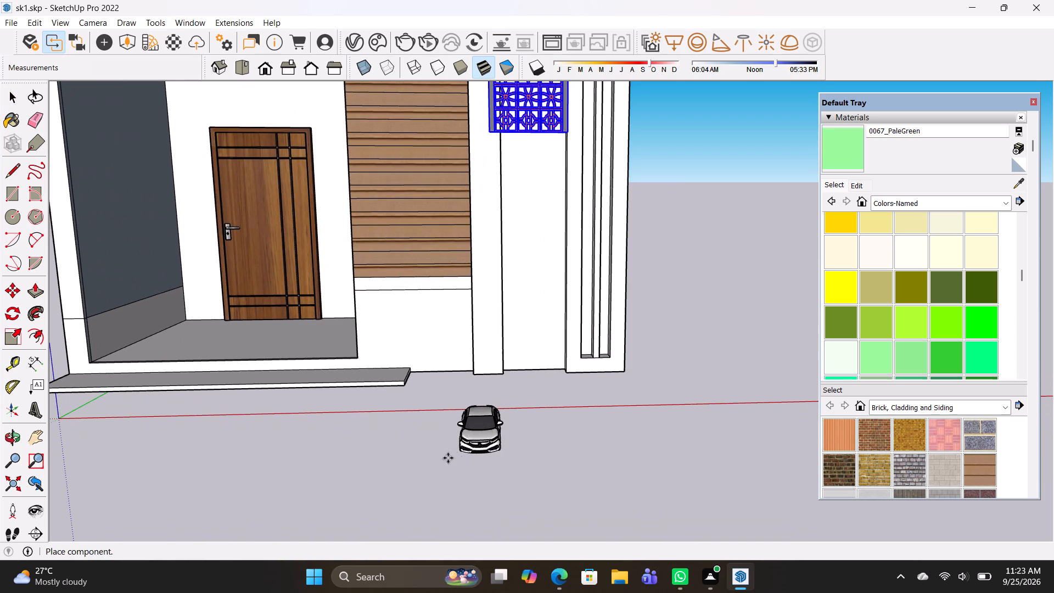
click(373, 484)
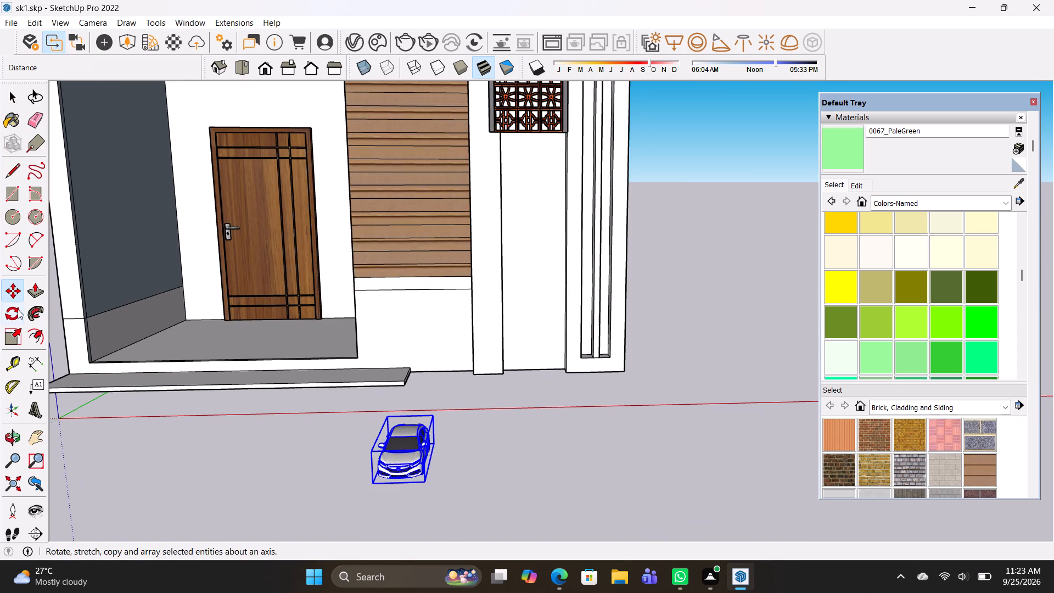
Rotate the car 90 degrees on the ground plane so its side runs parallel to the house front.
click(15, 310)
click(516, 460)
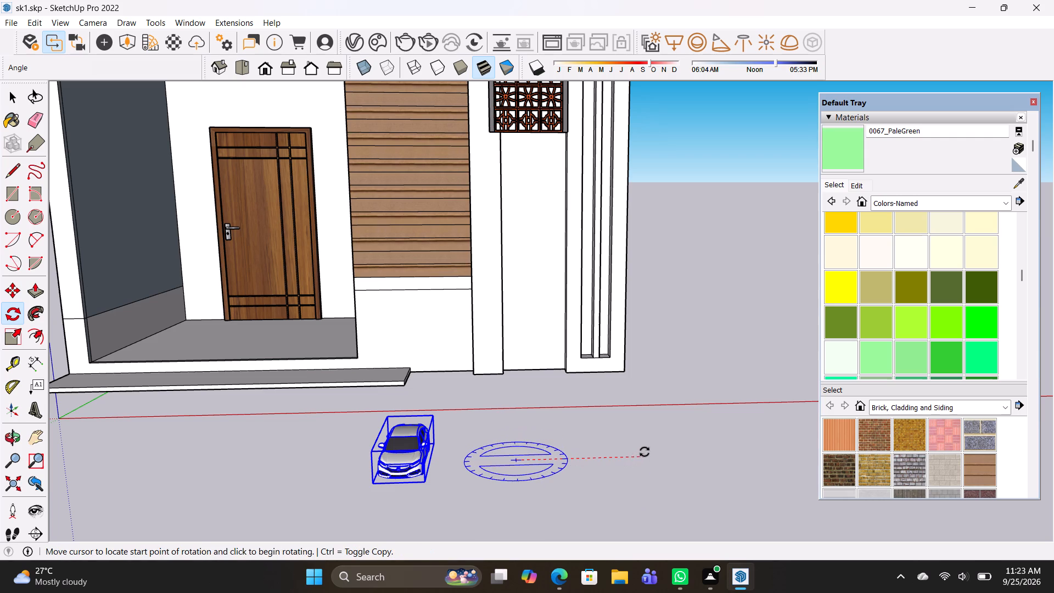
click(644, 452)
click(519, 488)
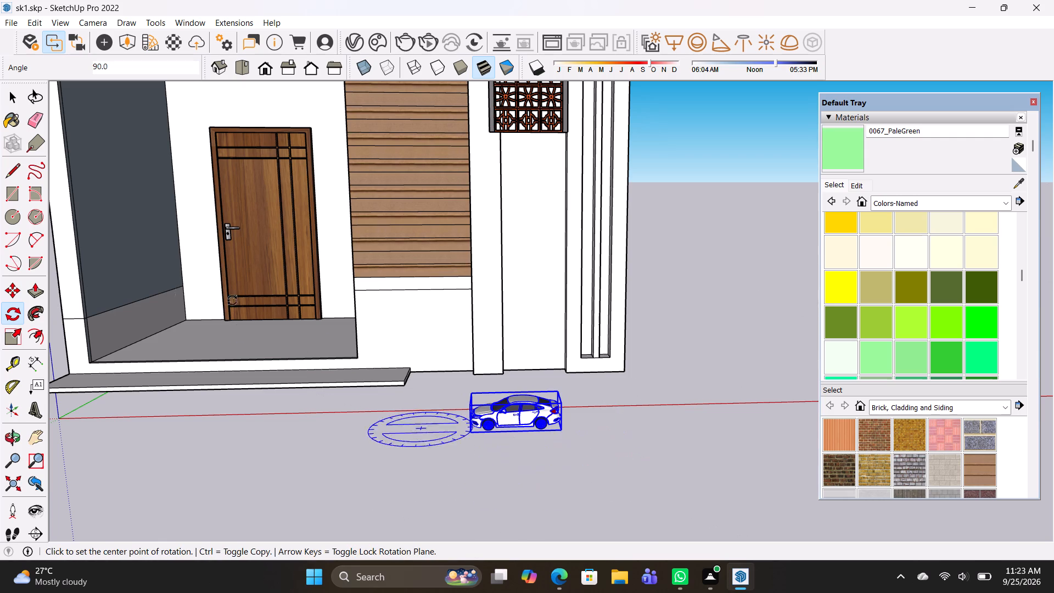
Scale the car up uniformly from its corner to about 4.5 times its size.
click(14, 344)
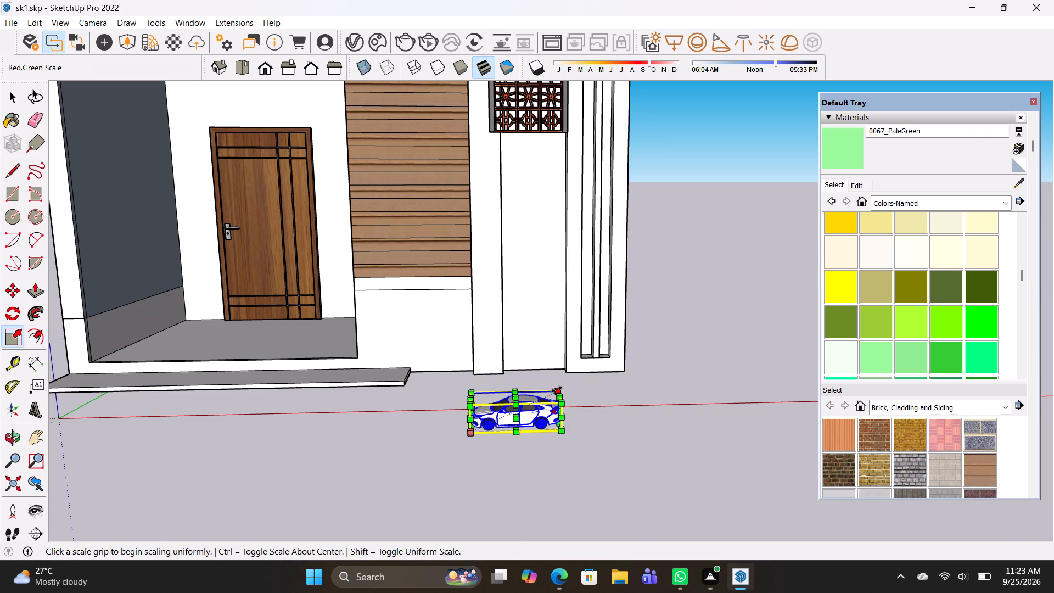
drag(557, 389, 861, 144)
scroll(664, 383, down, 2)
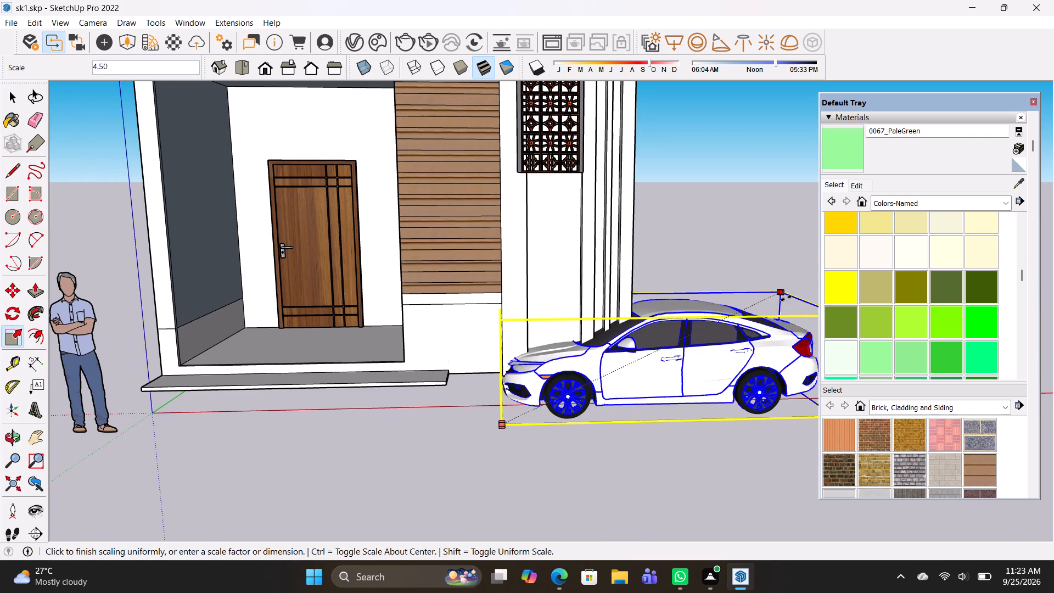
click(789, 291)
Move the car about 3' 5" toward the entrance, and about 6' 3" out from the facade along the green axis.
middle_drag(626, 415, 652, 337)
shift+middle_drag(621, 384, 593, 413)
shift+scroll(621, 385, down, 1)
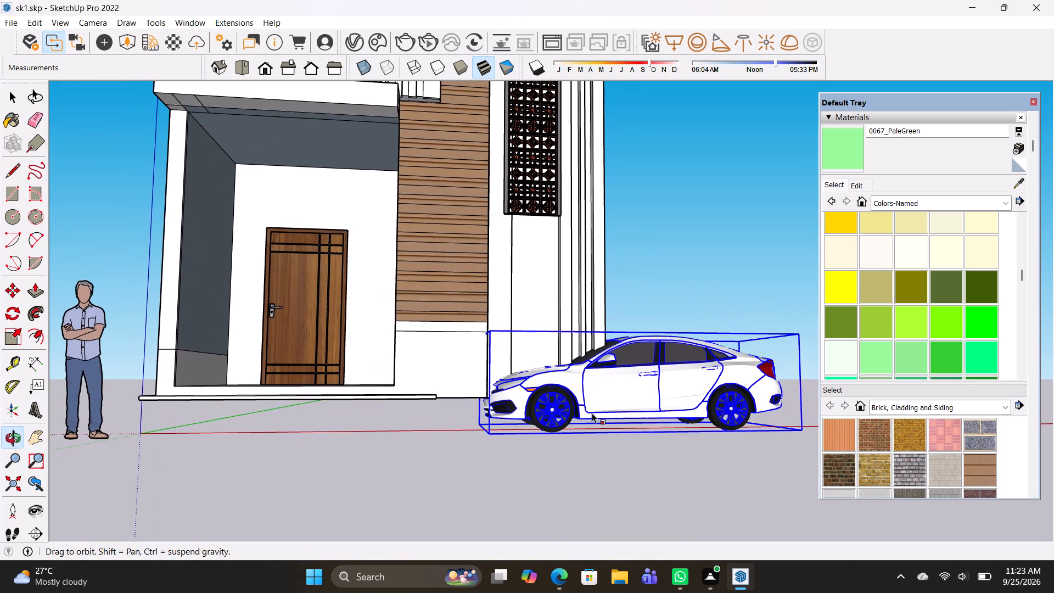
key(m)
click(507, 460)
click(379, 432)
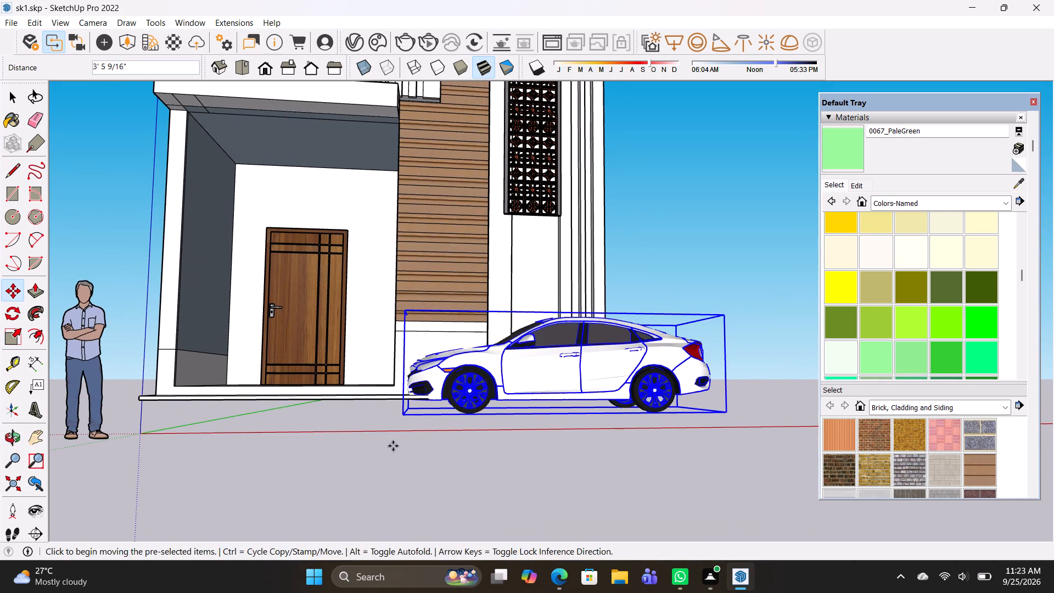
middle_drag(418, 456, 670, 534)
click(553, 484)
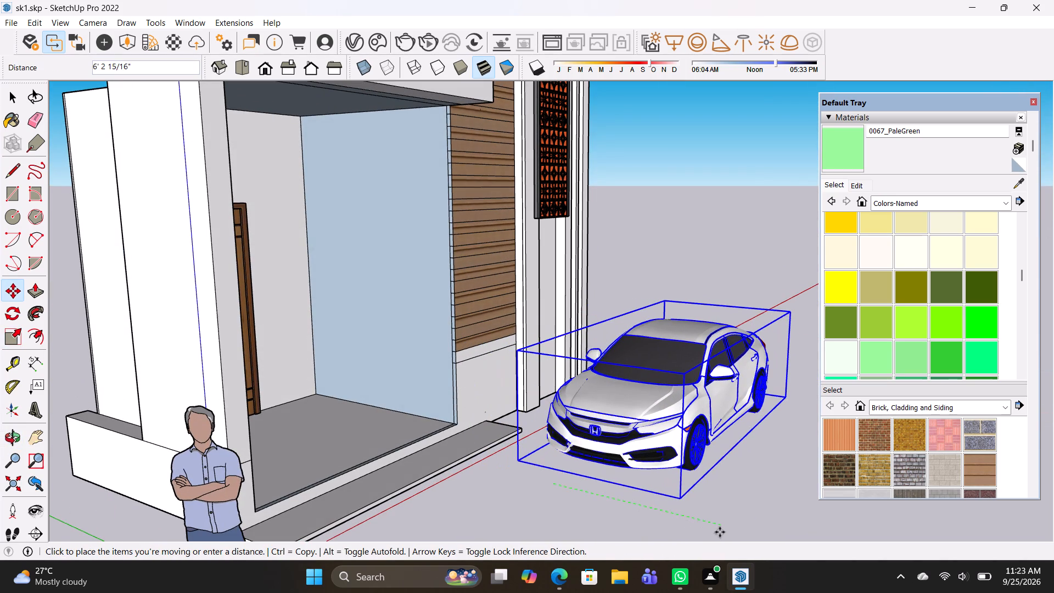
click(720, 532)
middle_drag(775, 524, 541, 472)
scroll(584, 474, down, 3)
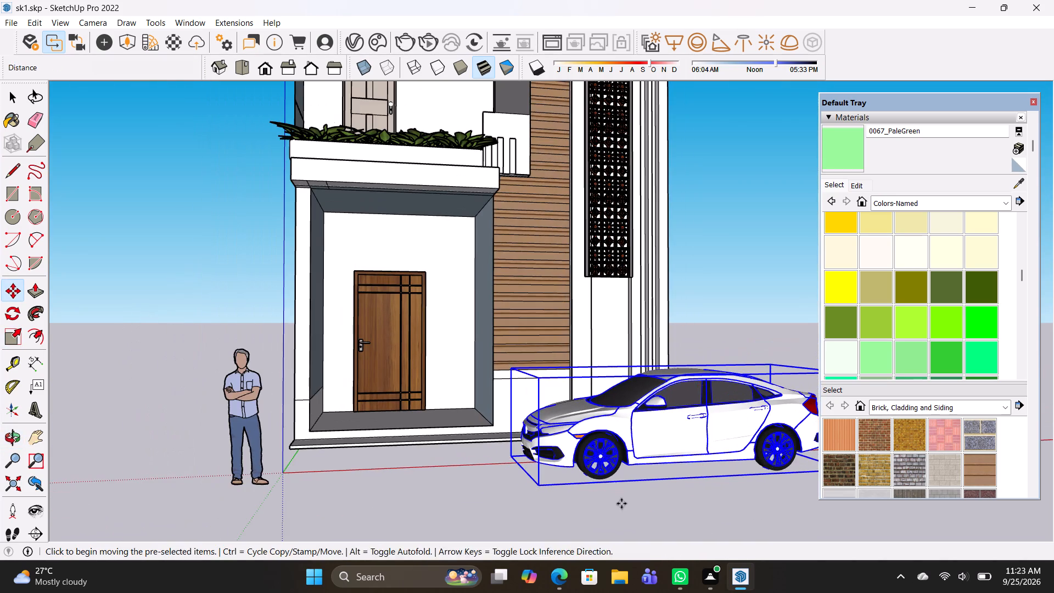
middle_drag(618, 504, 582, 451)
scroll(385, 423, down, 3)
middle_drag(388, 451, 362, 475)
key(space)
Switch to 3D Warehouse in Edge and search the models for "gate".
click(557, 579)
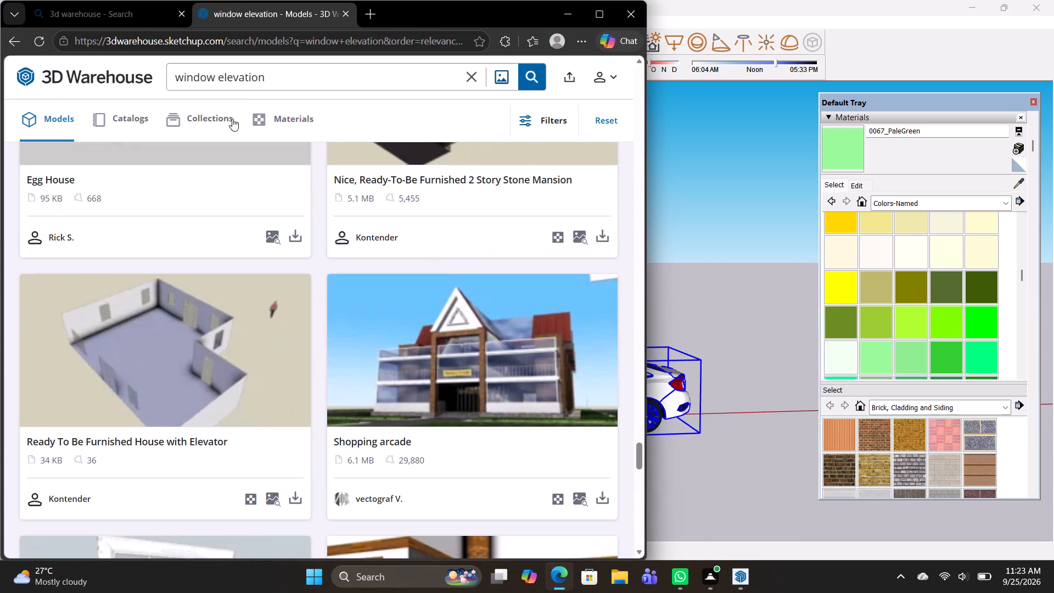
click(276, 85)
key(BackSpace)
key(BackSpace)
key(BackSpace)
key(BackSpace)
key(BackSpace)
key(BackSpace)
key(BackSpace)
key(BackSpace)
key(BackSpace)
key(BackSpace)
key(BackSpace)
key(BackSpace)
key(BackSpace)
key(BackSpace)
key(BackSpace)
key(BackSpace)
key(BackSpace)
key(BackSpace)
key(BackSpace)
key(BackSpace)
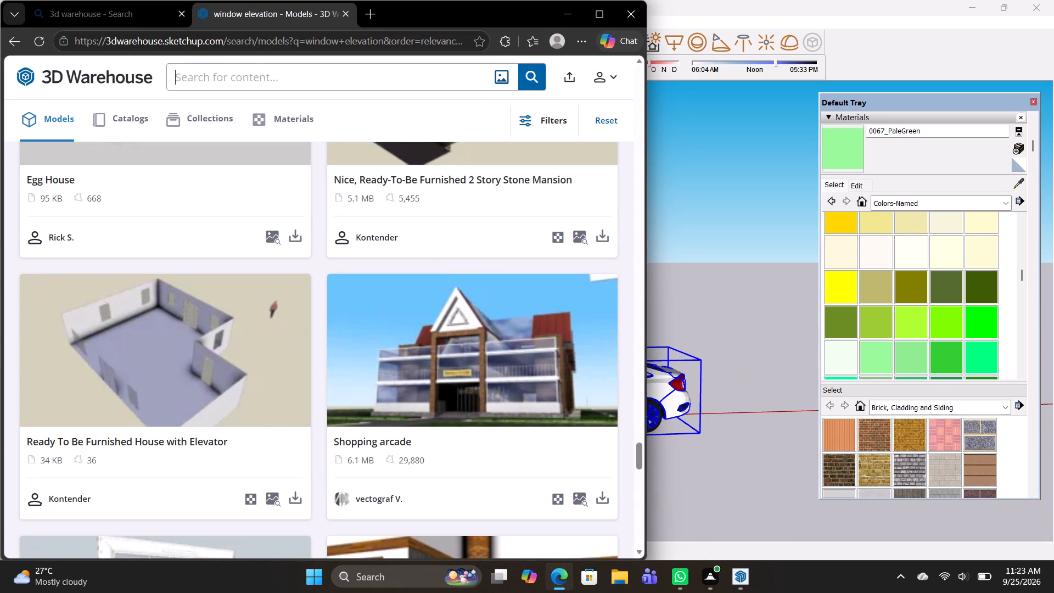
text(gate)
key(Return)
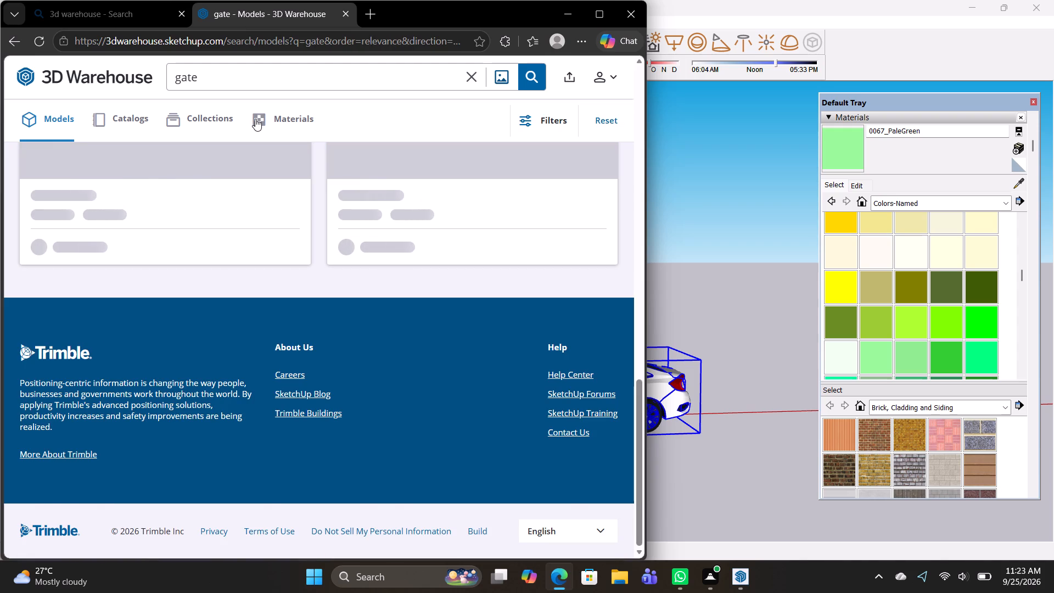
Find the Gate1 model with dark slatted panels and save its SketchUp file to the Desktop as Component.skp.
scroll(399, 341, down, 3)
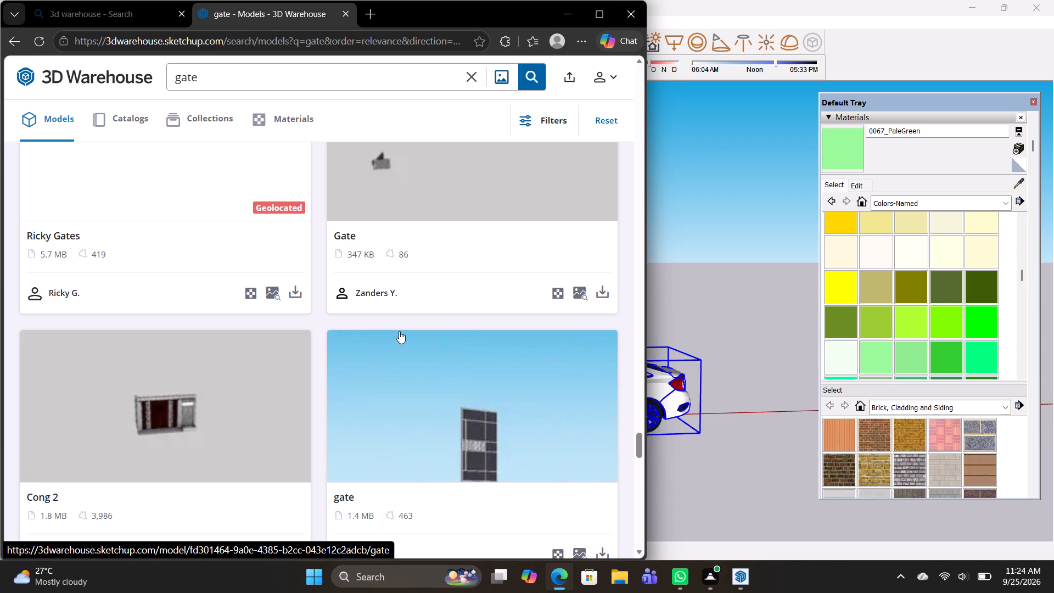
scroll(419, 324, down, 7)
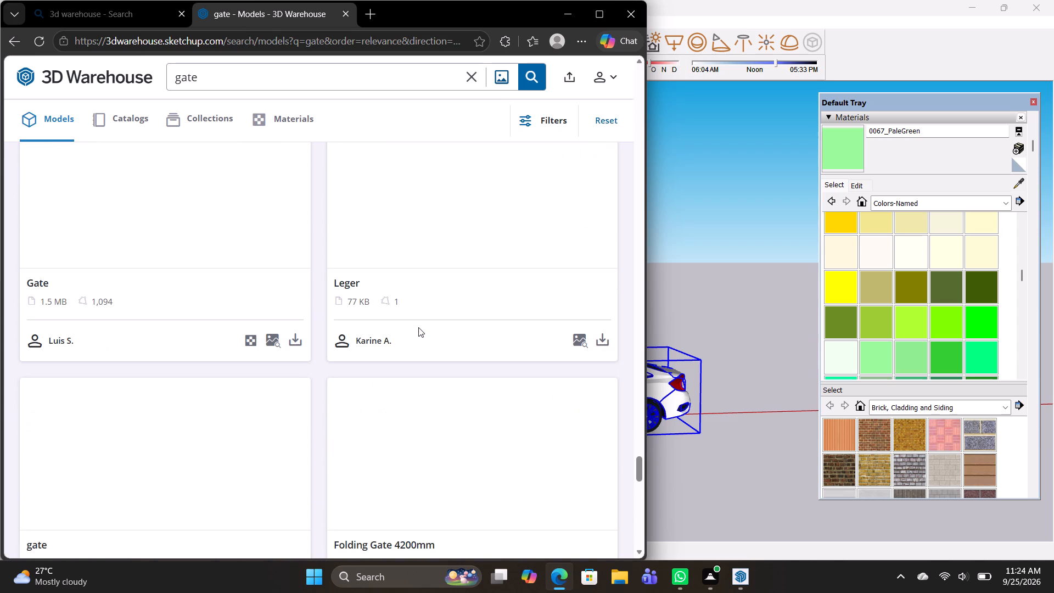
scroll(423, 321, down, 3)
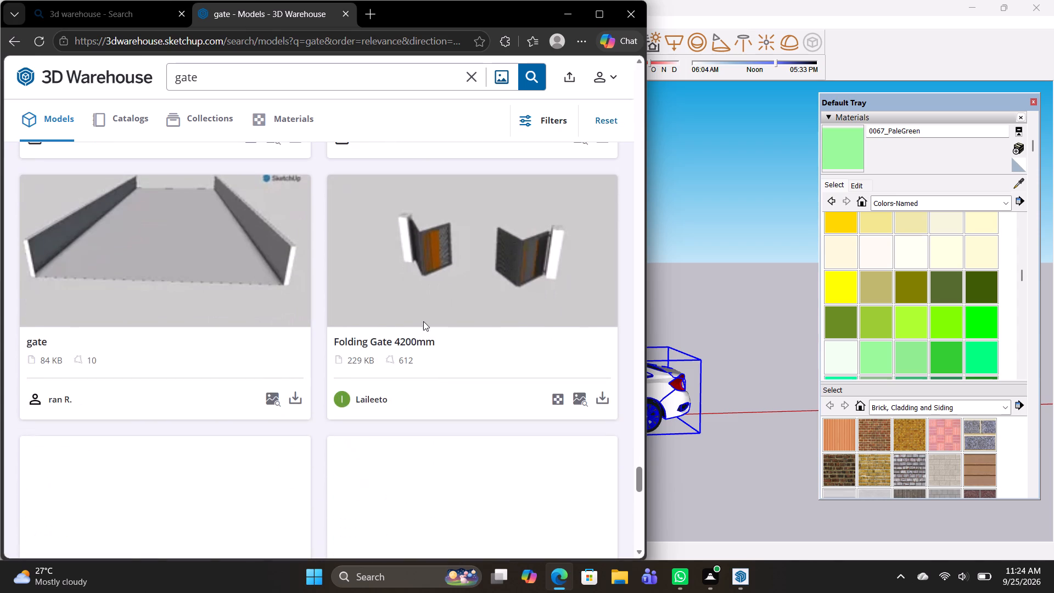
scroll(423, 321, down, 7)
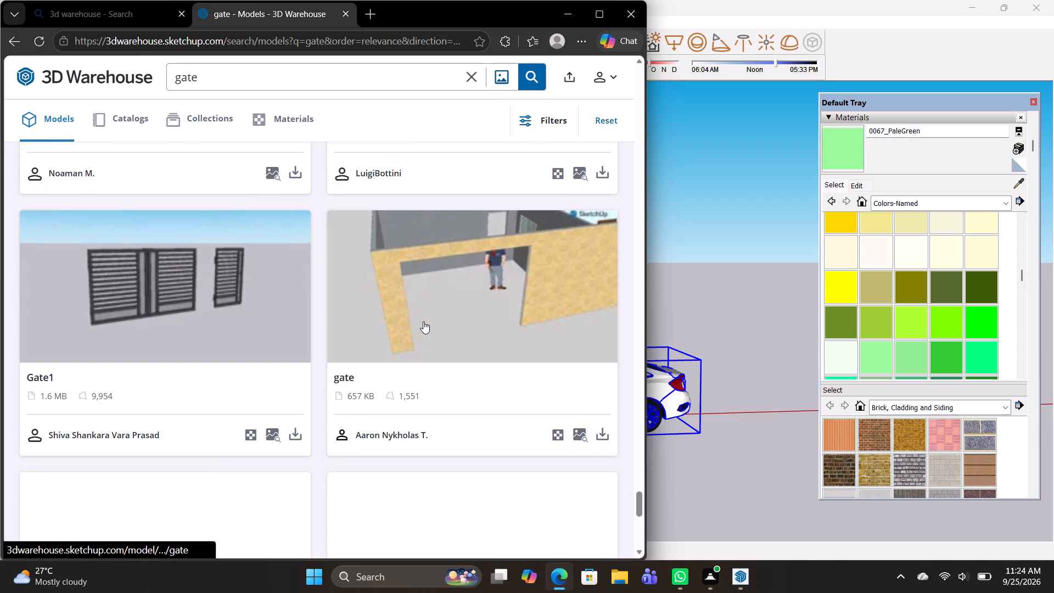
click(298, 427)
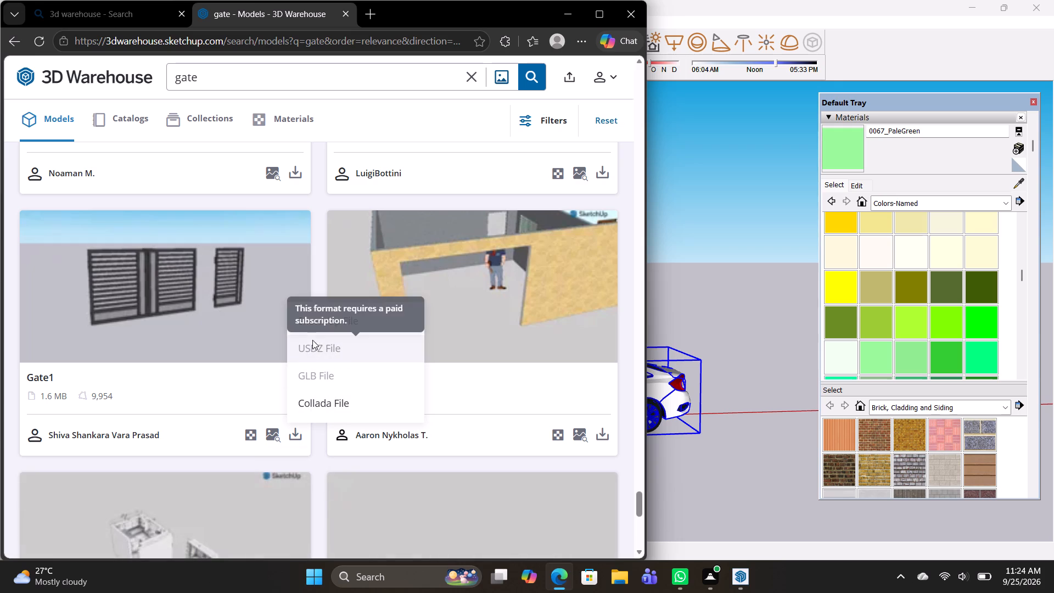
click(325, 326)
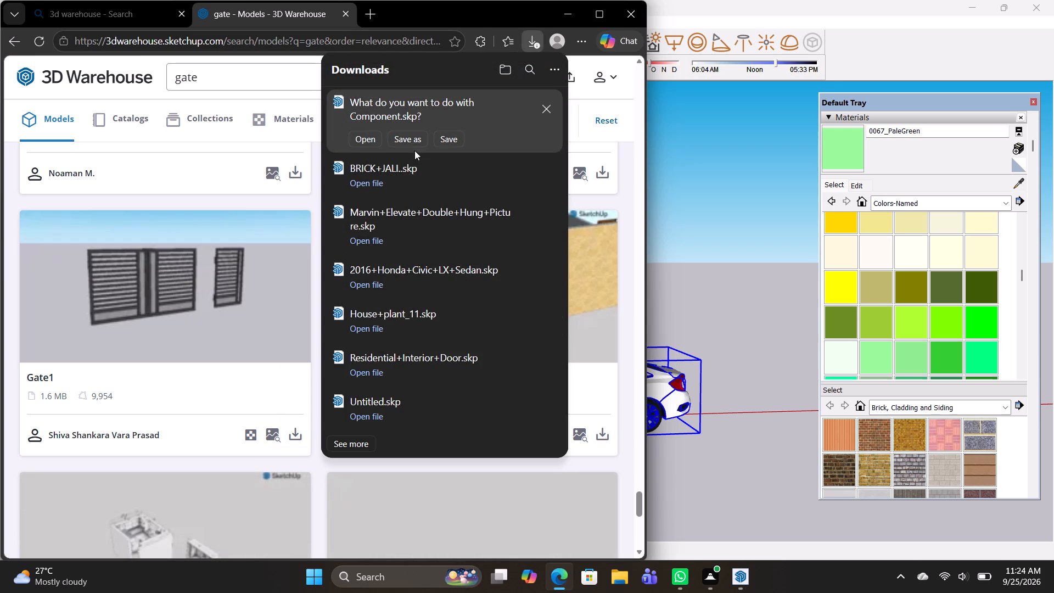
click(414, 142)
click(376, 181)
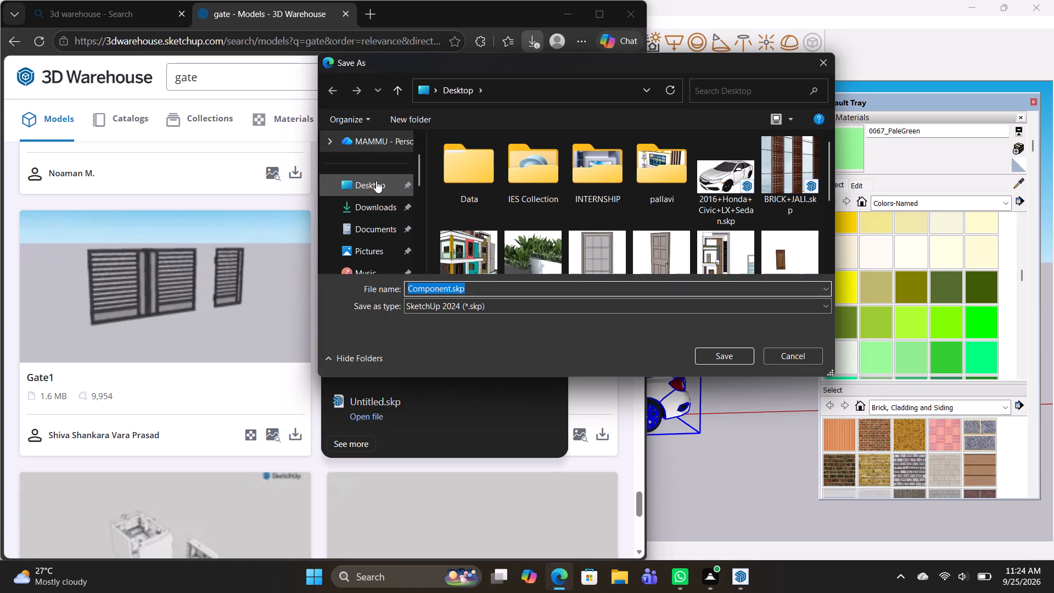
click(736, 355)
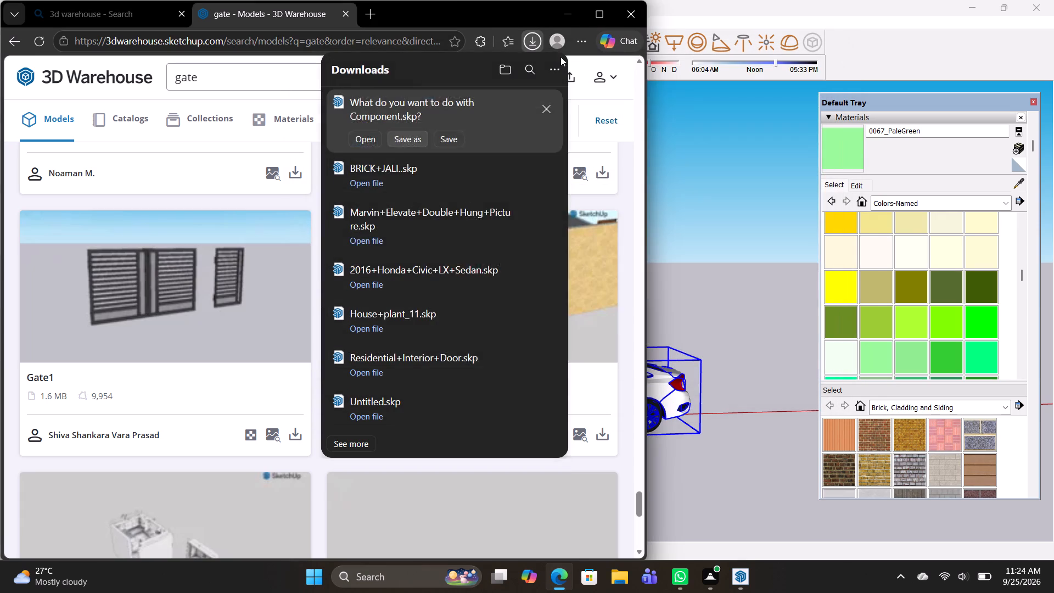
Search the 3D Warehouse models for "railing".
click(245, 78)
key(BackSpace)
key(BackSpace)
key(BackSpace)
key(BackSpace)
key(BackSpace)
key(BackSpace)
key(BackSpace)
key(BackSpace)
key(BackSpace)
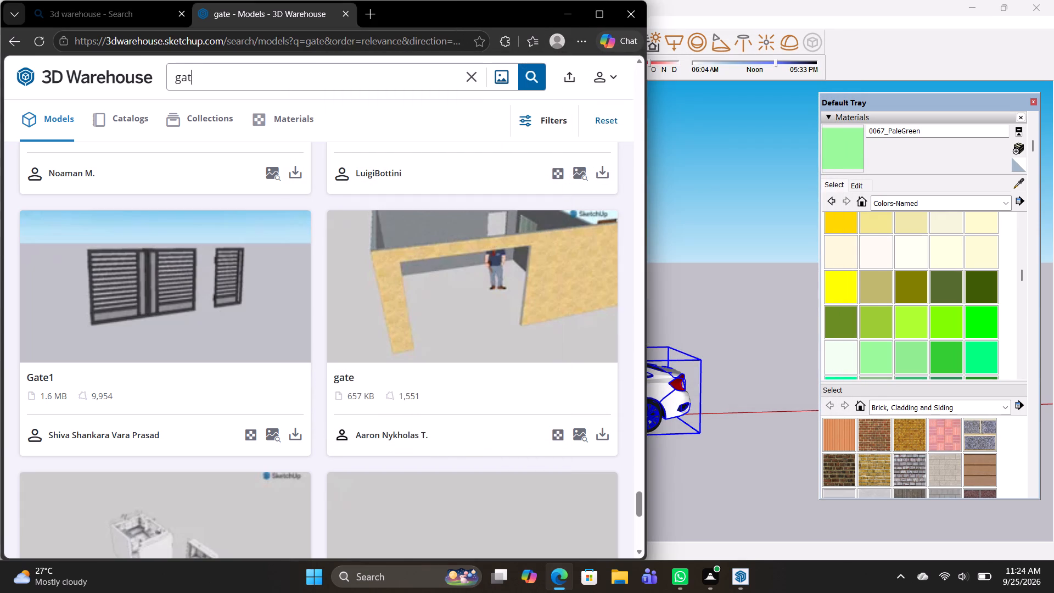
text(railing)
key(Return)
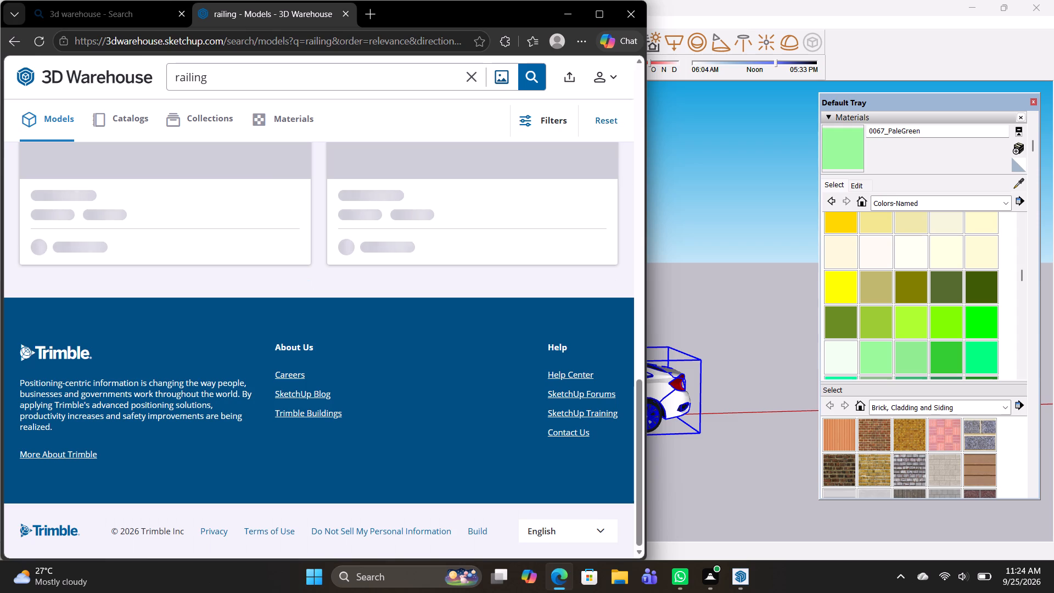
Find the 132 KB glass railing model and save its SketchUp file to the Desktop as Wagner+Glass+Railing.skp.
scroll(342, 365, up, 2)
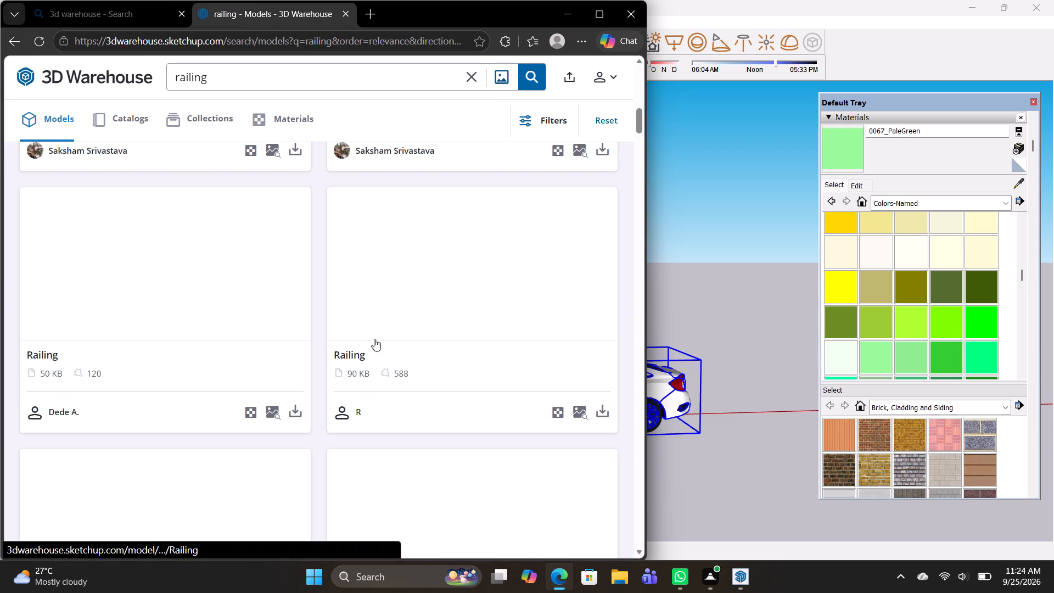
scroll(376, 340, up, 5)
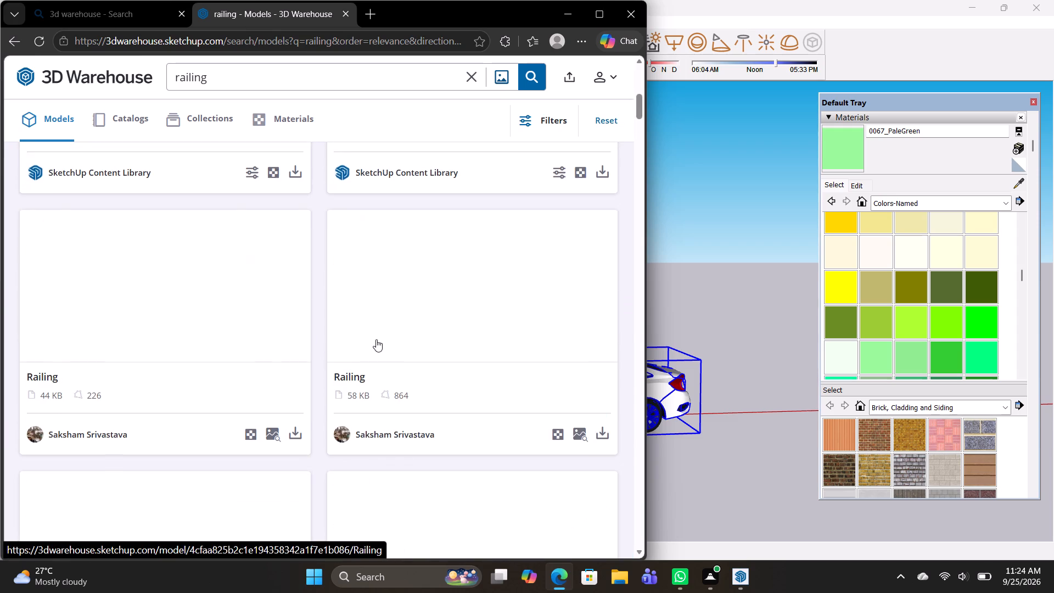
scroll(376, 339, up, 2)
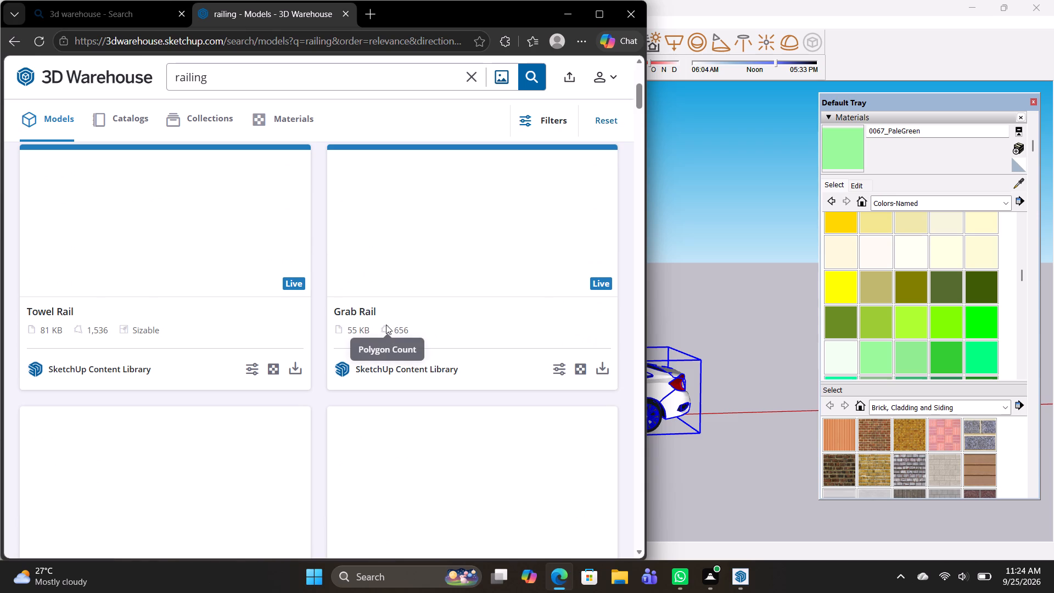
scroll(386, 325, down, 1)
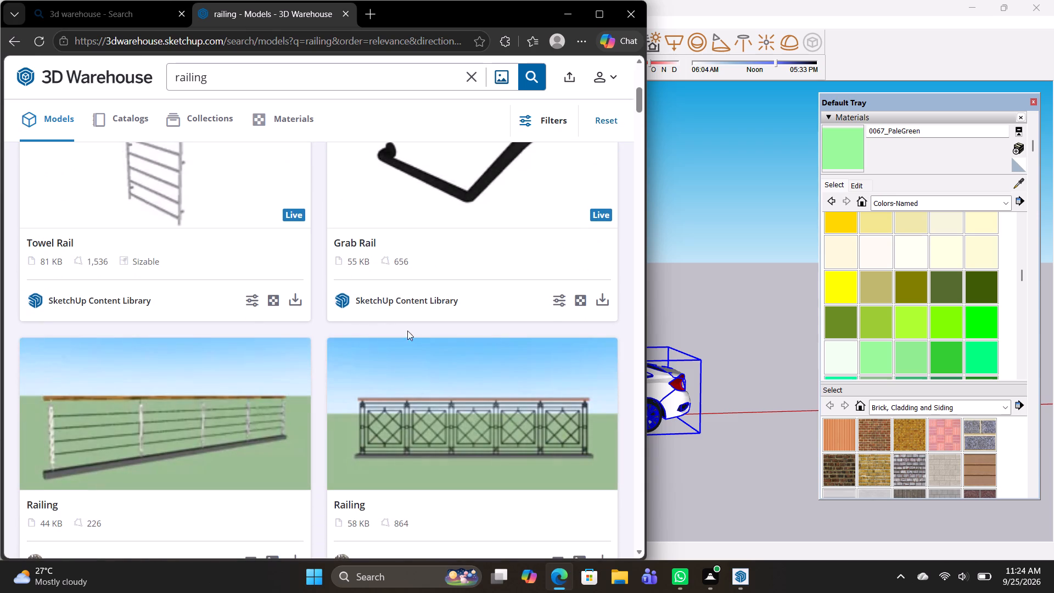
scroll(416, 332, down, 8)
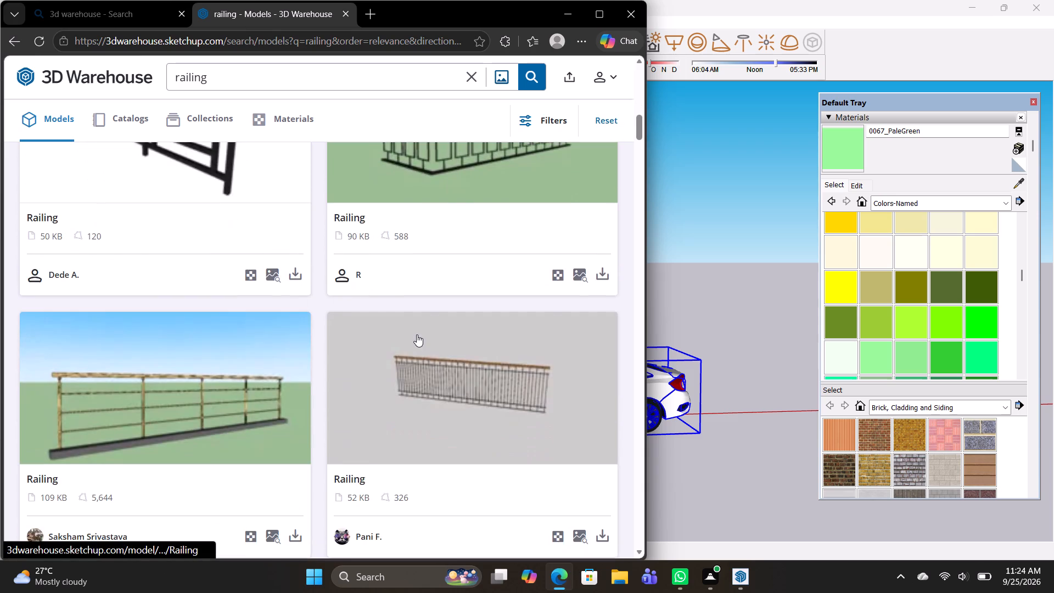
scroll(417, 334, down, 12)
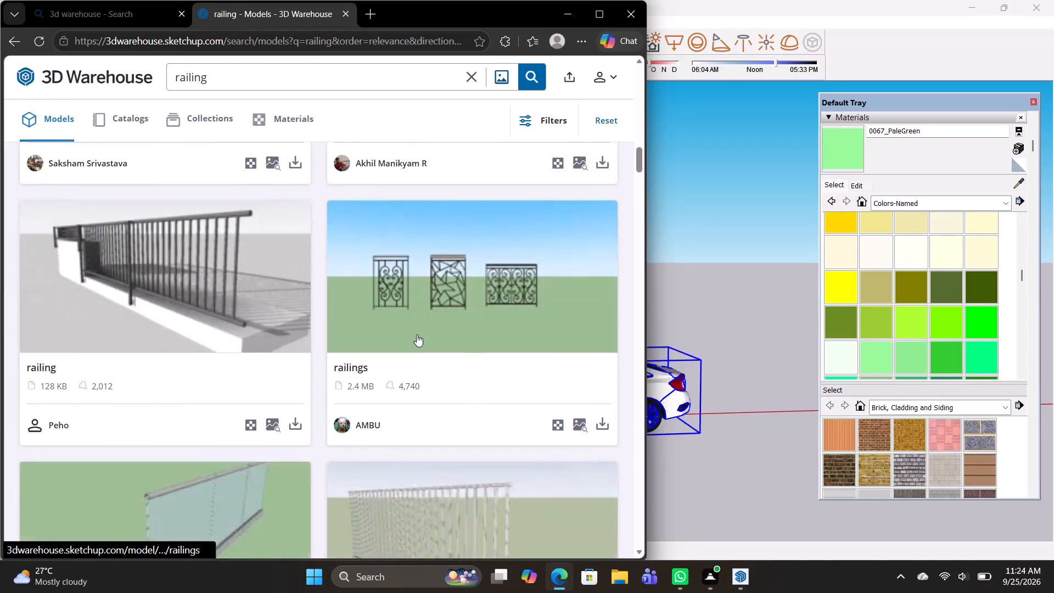
click(292, 498)
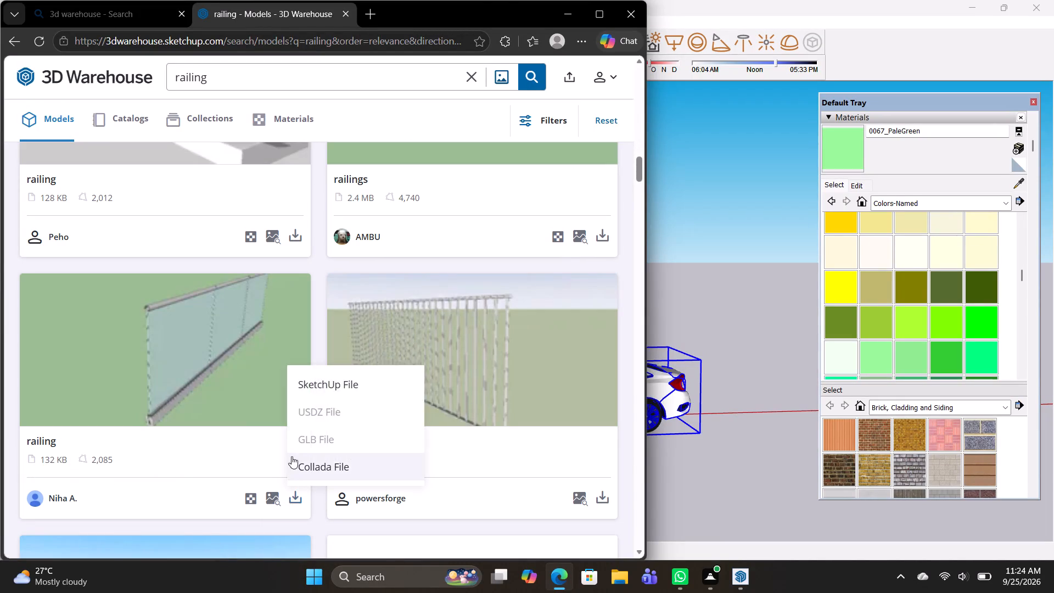
click(332, 391)
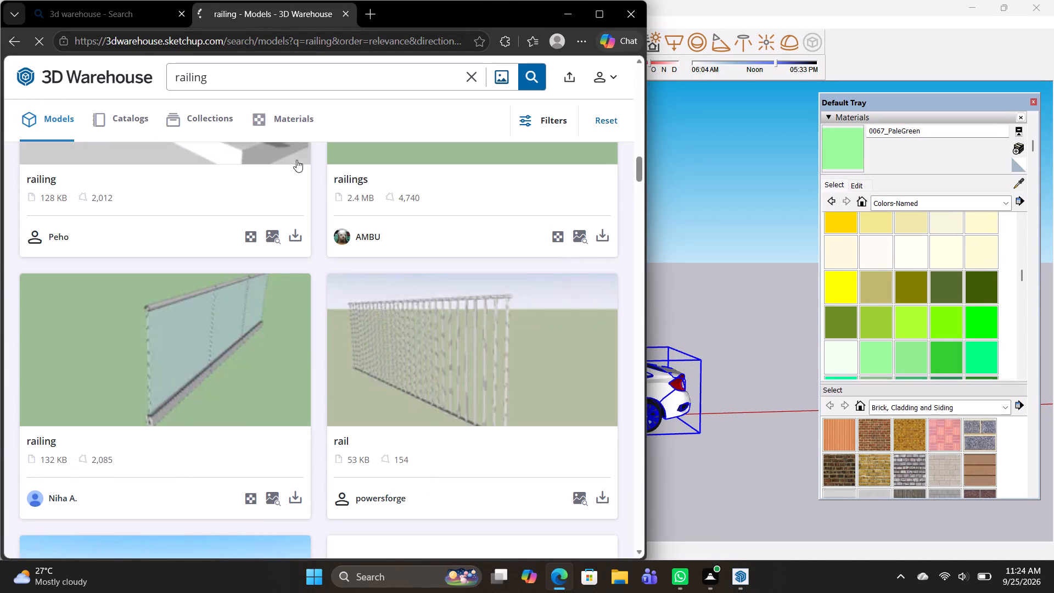
click(410, 143)
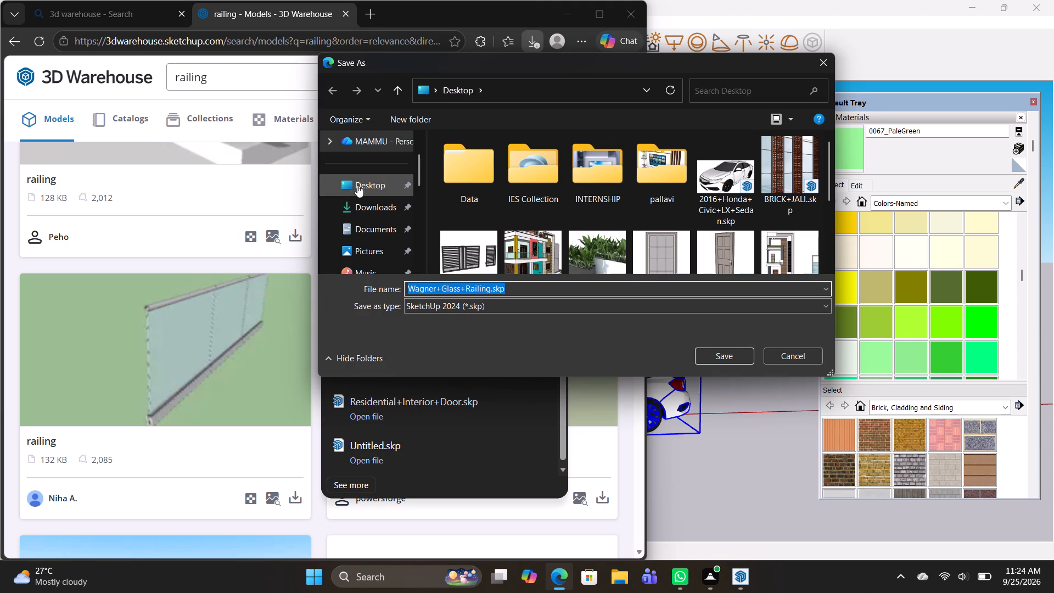
click(357, 185)
click(720, 351)
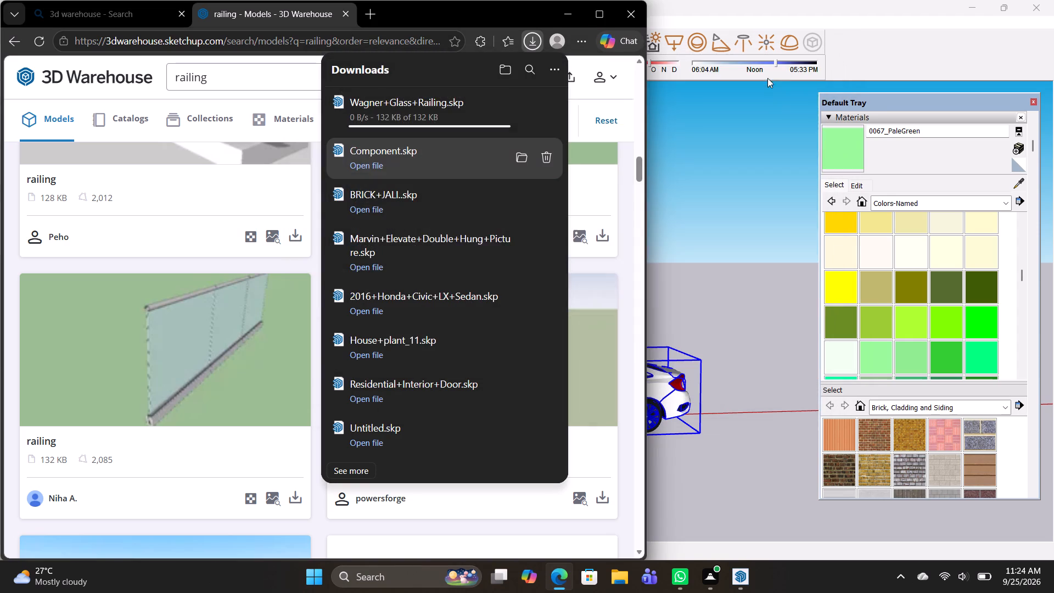
Return to SketchUp, import Component.skp from the Desktop and place the gate on the ground in front of the house.
click(567, 23)
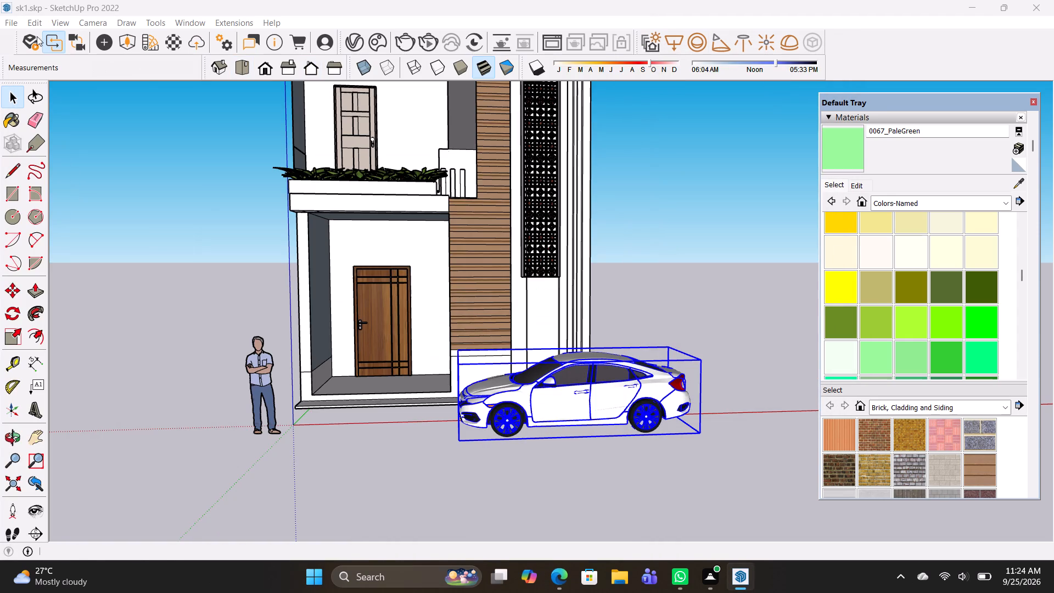
click(4, 21)
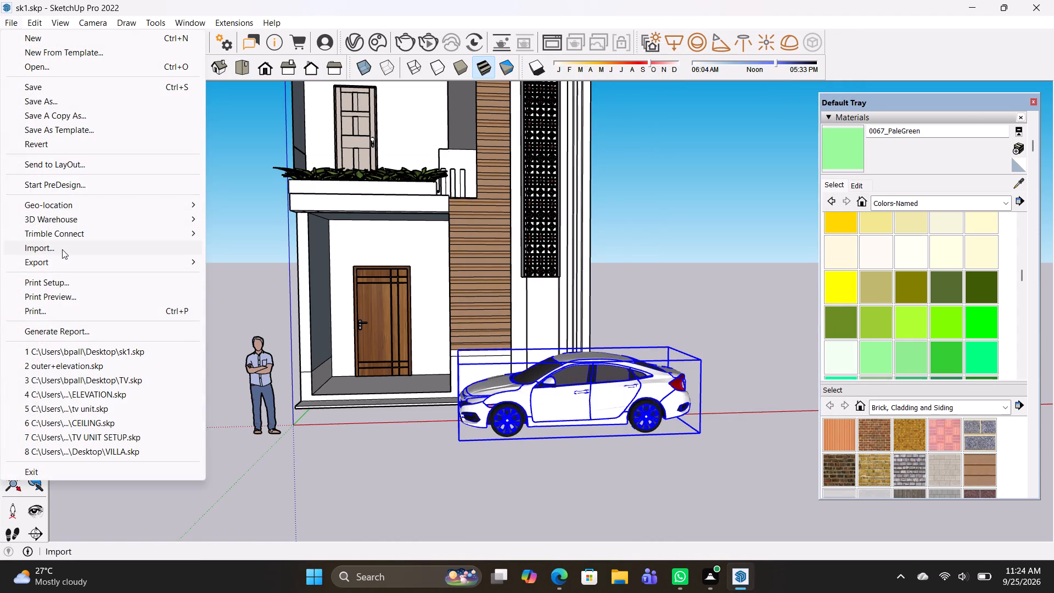
click(62, 249)
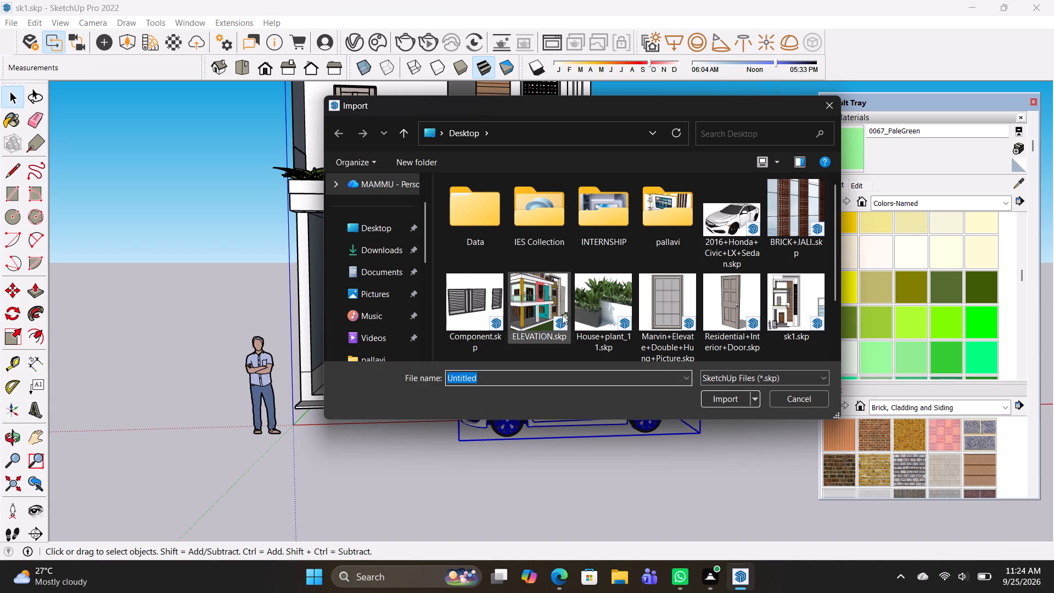
click(474, 311)
click(713, 400)
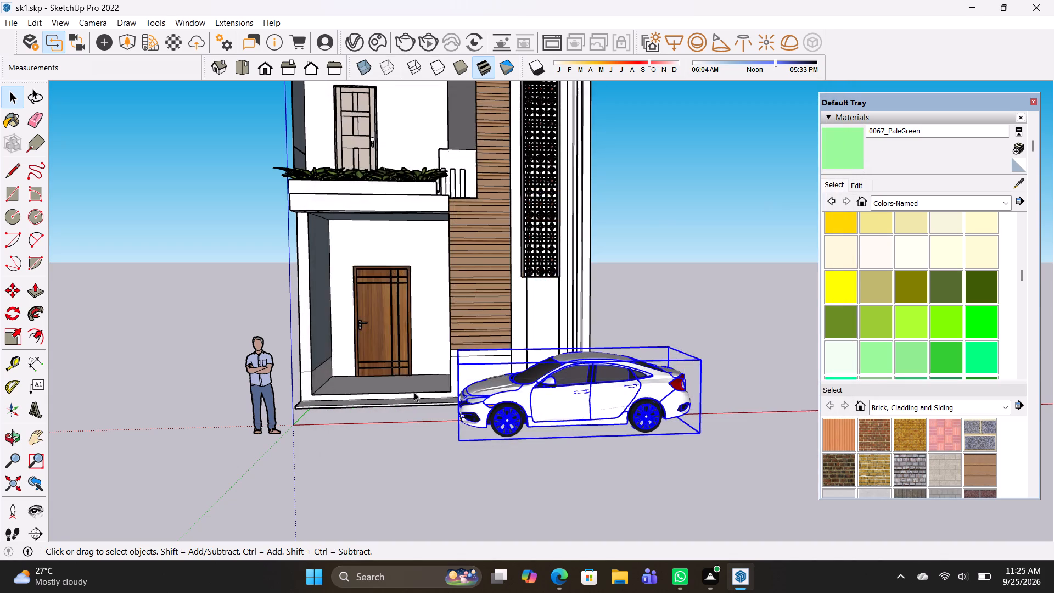
scroll(324, 301, up, 2)
scroll(334, 347, up, 2)
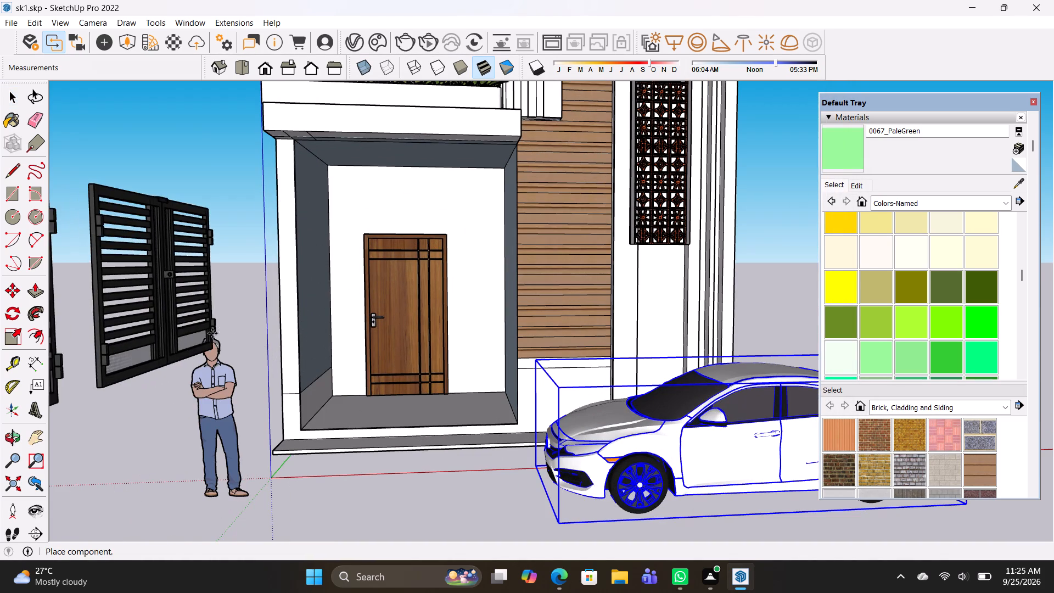
scroll(296, 434, down, 5)
middle_drag(307, 430, 332, 336)
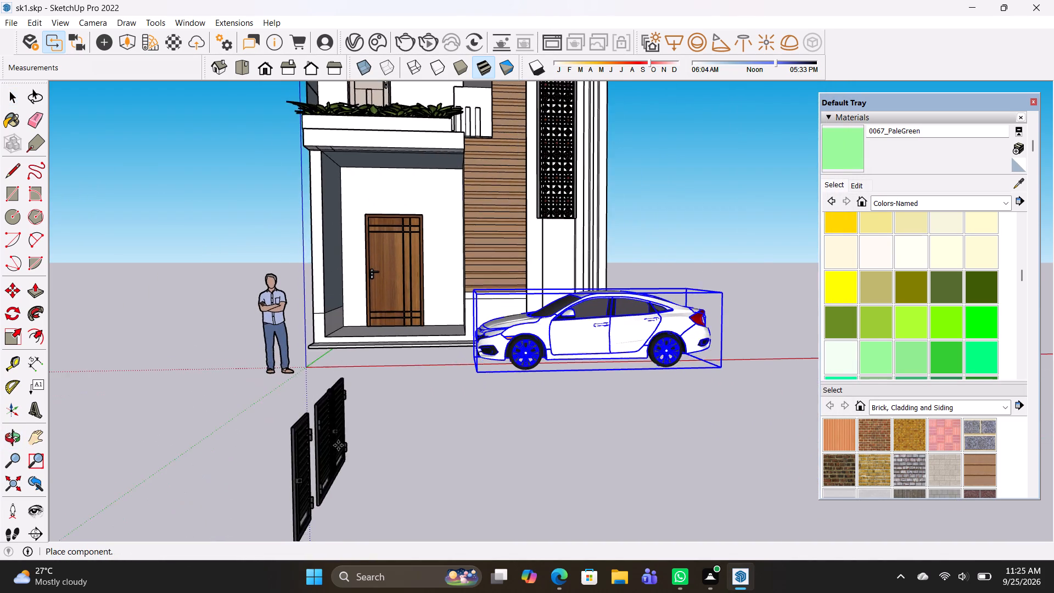
scroll(338, 446, up, 2)
click(315, 415)
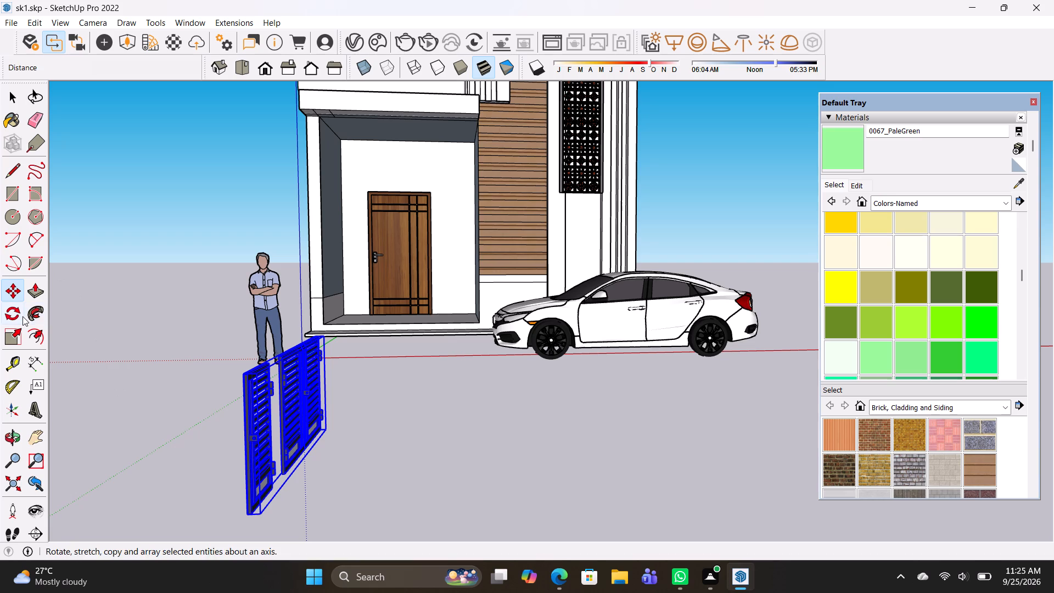
Rotate the imported gate 90 degrees on the ground plane so it runs parallel to the house front.
click(16, 316)
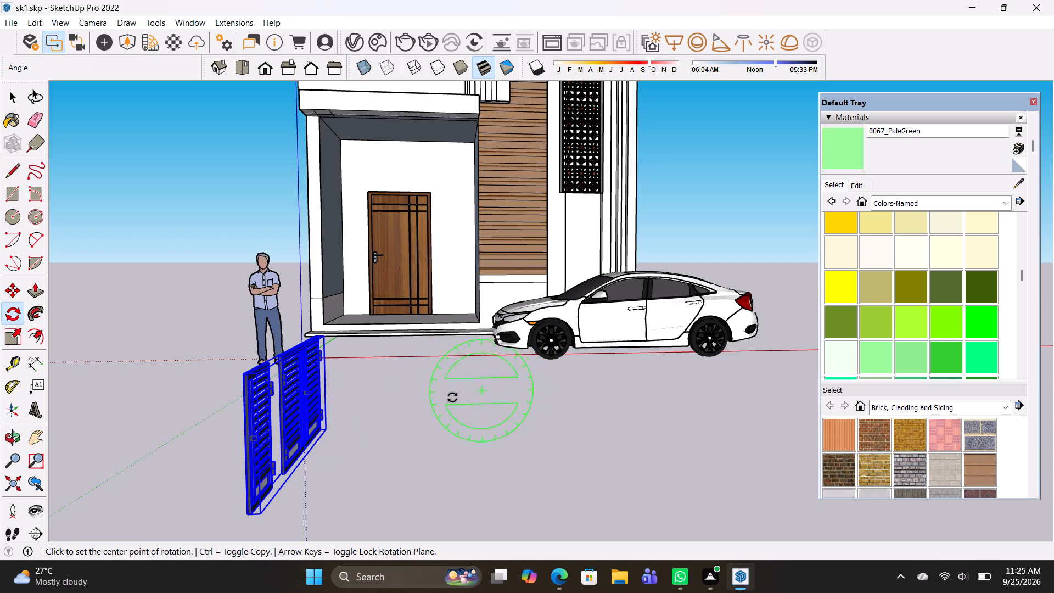
middle_drag(399, 393, 430, 562)
click(413, 465)
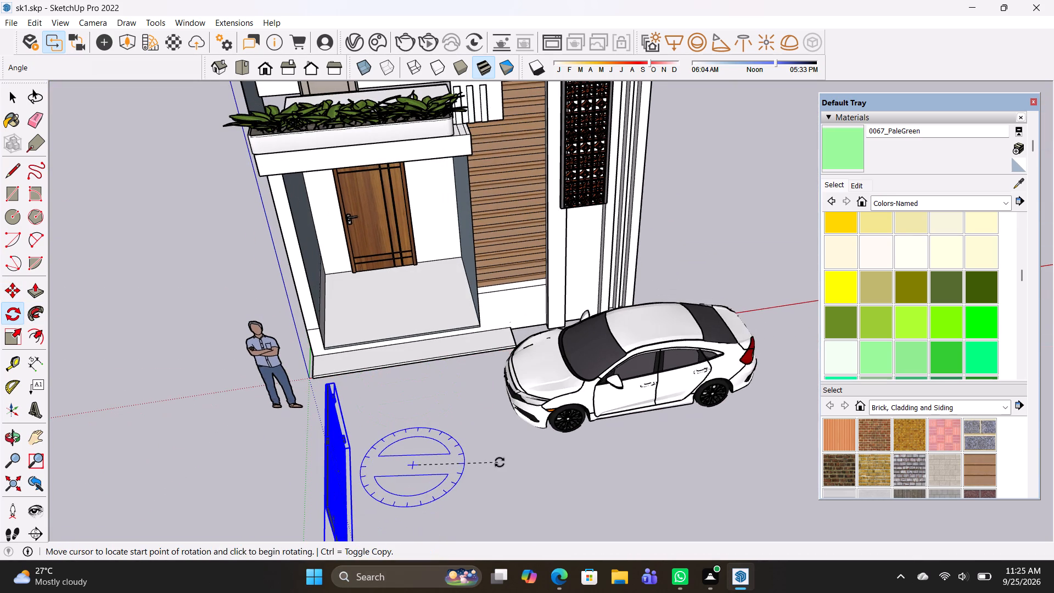
click(511, 444)
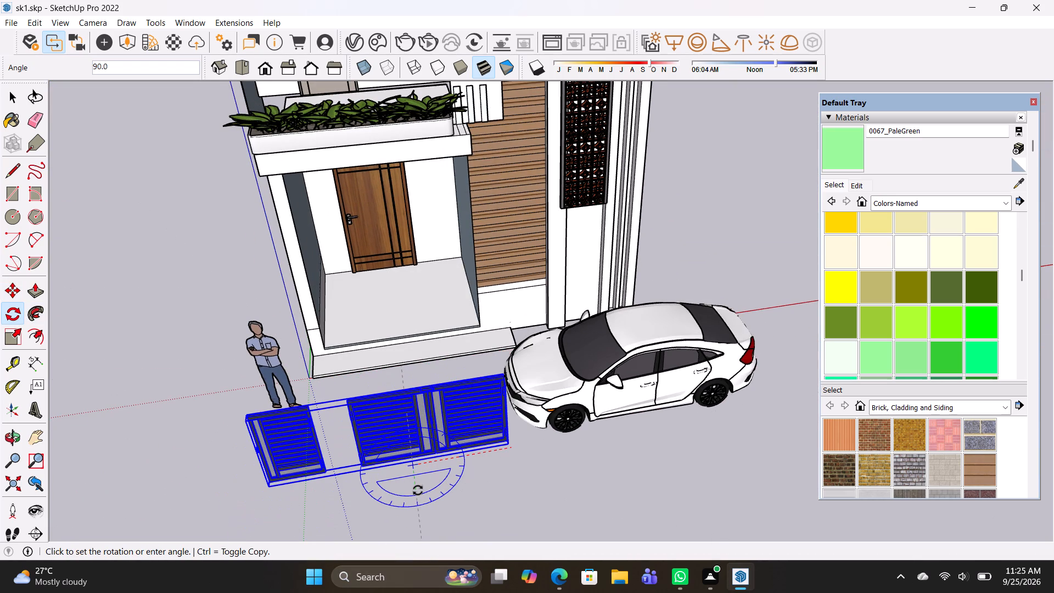
click(418, 490)
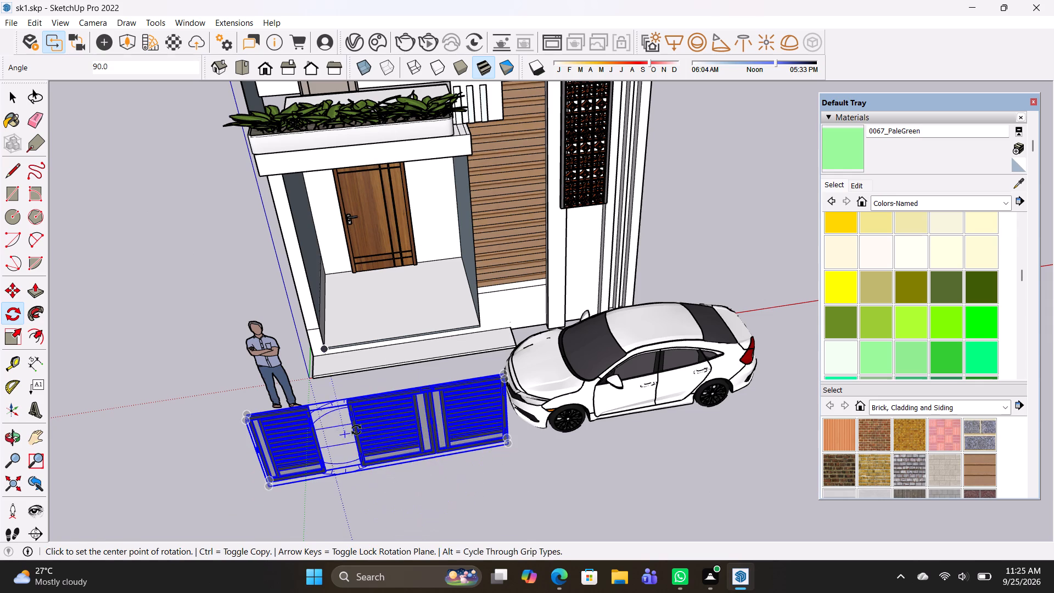
Explode the imported gate so its double and single gate parts can be handled separately.
key(space)
right_click(385, 429)
click(422, 226)
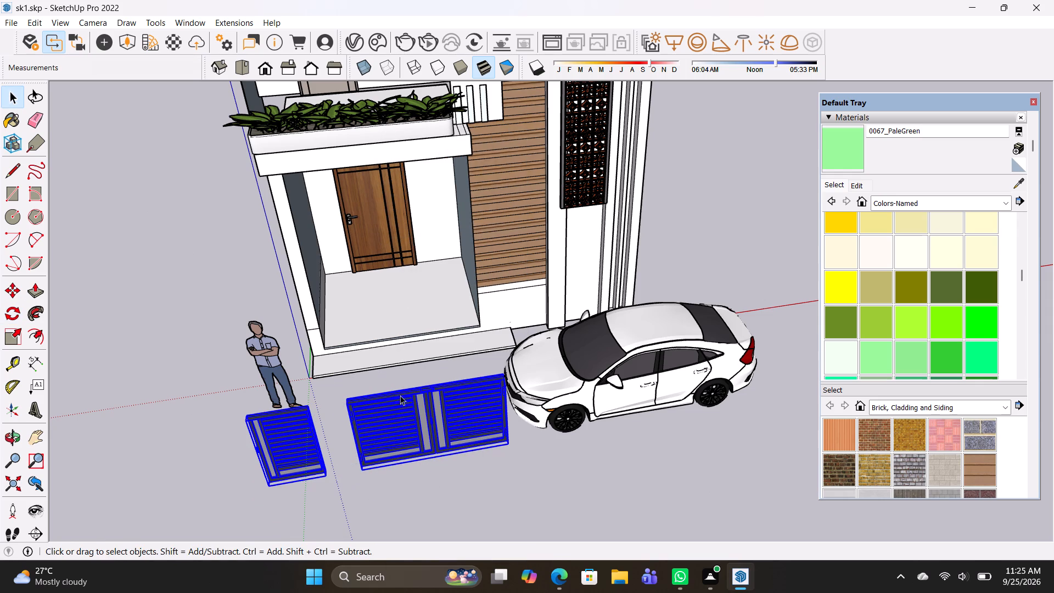
Move the double gate by its lower corner about 6' 10" into the front of the ground-floor porch opening.
click(394, 410)
key(m)
scroll(495, 432, up, 2)
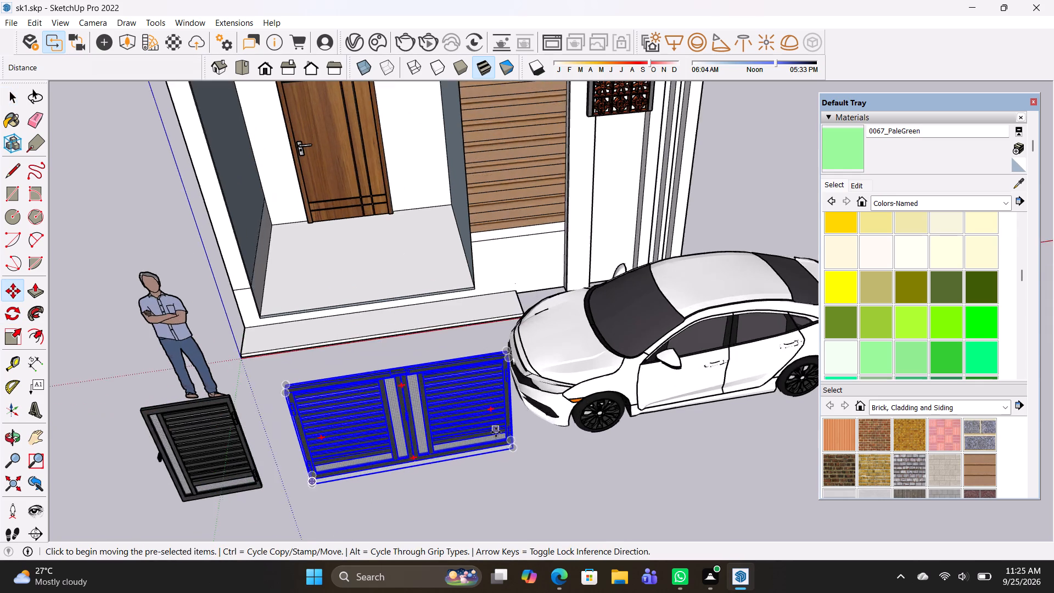
scroll(496, 432, up, 6)
middle_drag(562, 454, 448, 491)
scroll(435, 420, up, 11)
middle_drag(354, 455, 597, 450)
middle_drag(250, 497, 663, 158)
shift+middle_drag(321, 419, 439, 328)
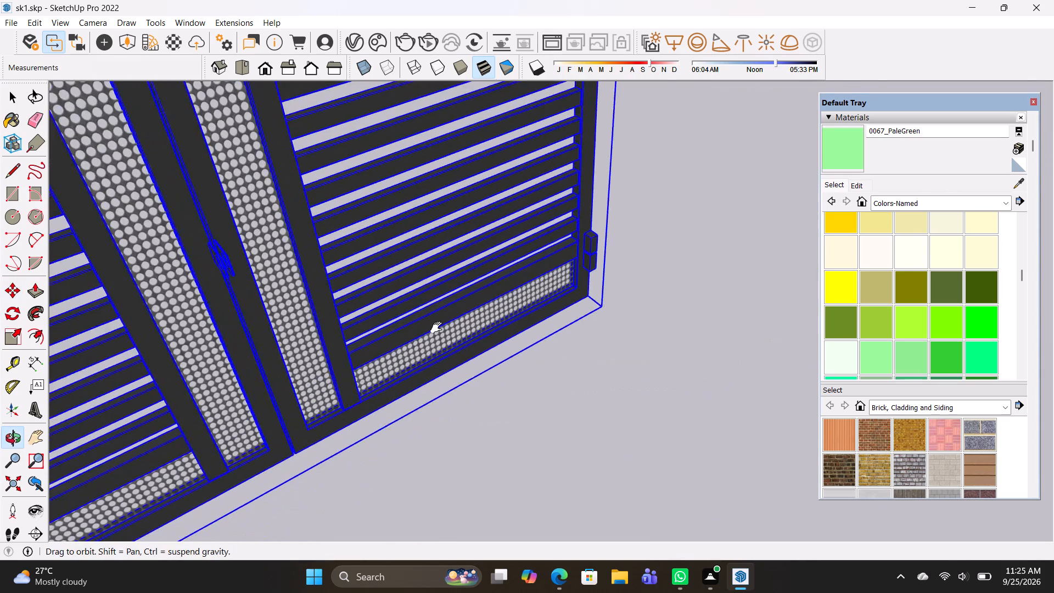
shift+middle_drag(439, 328, 730, 105)
click(321, 316)
scroll(172, 148, down, 2)
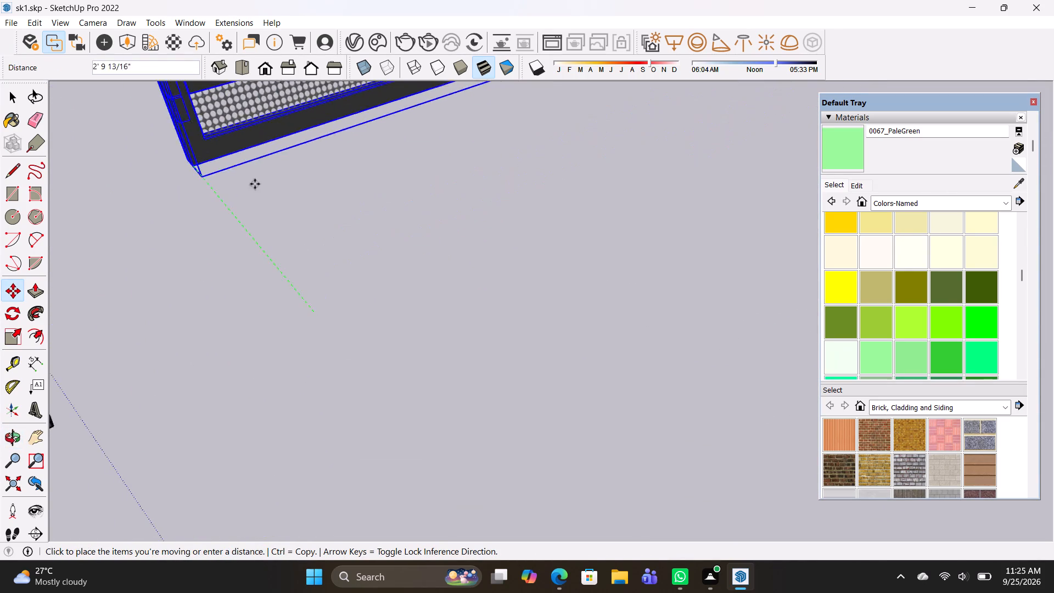
scroll(255, 184, down, 18)
shift+middle_drag(253, 172, 398, 555)
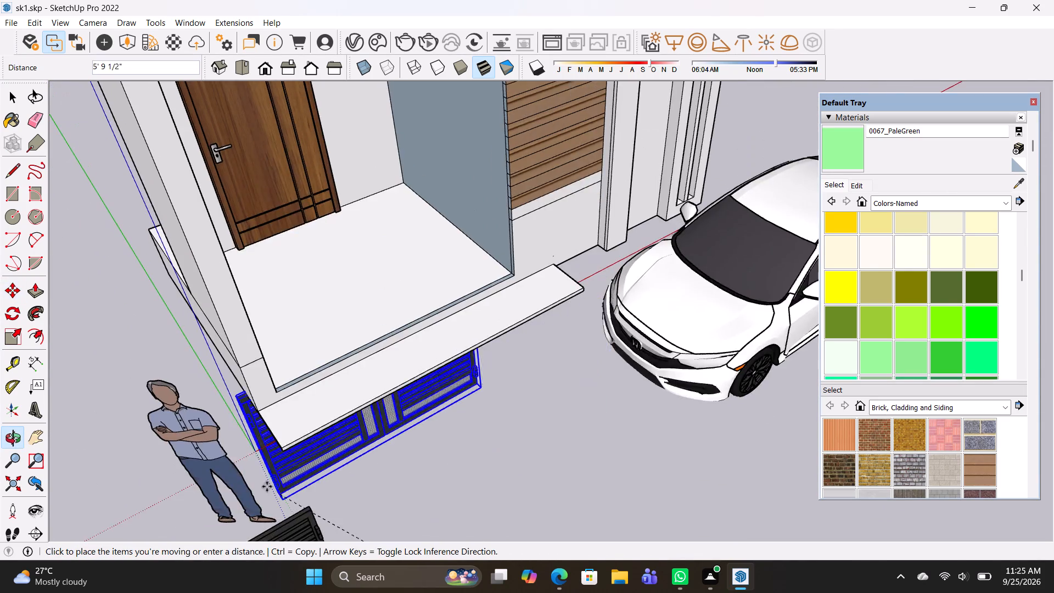
scroll(267, 484, up, 6)
click(260, 333)
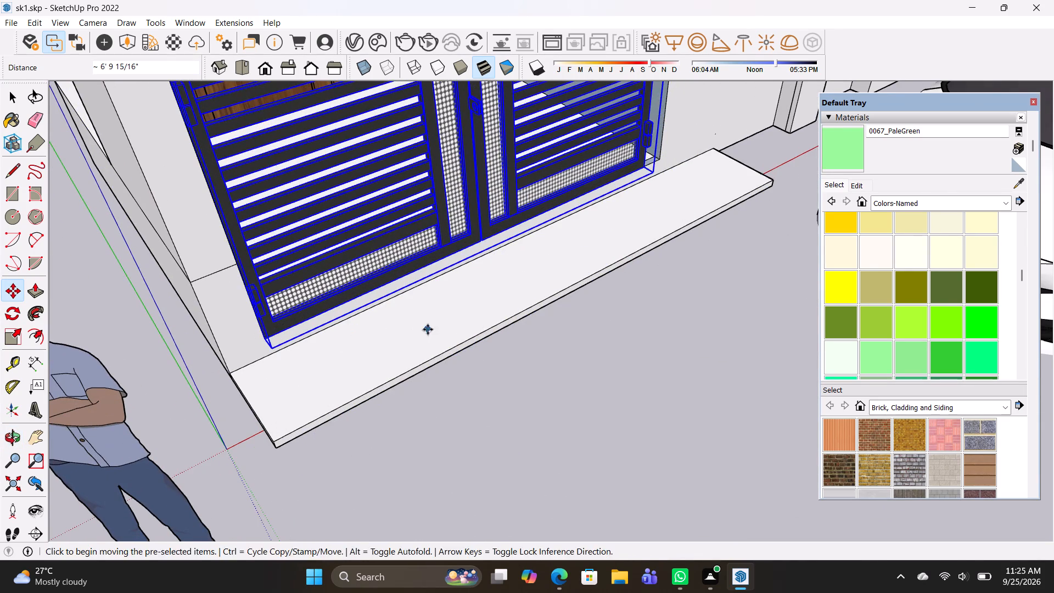
Scale the double gate along the red axis by about 1.06 to reach the far edge of the porch opening.
middle_drag(427, 329, 203, 221)
click(13, 339)
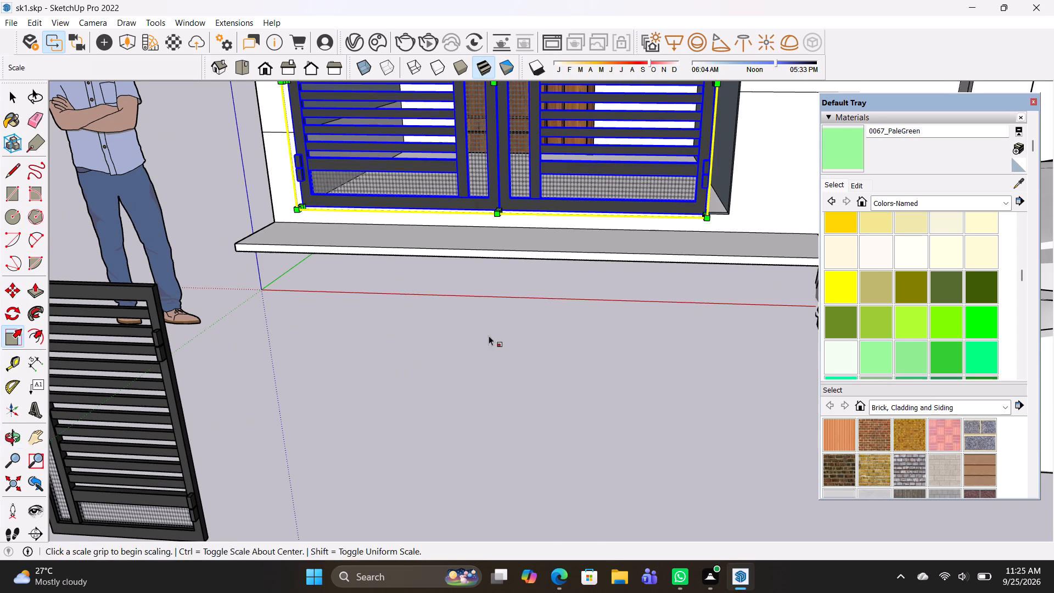
middle_drag(489, 335, 300, 478)
scroll(653, 158, up, 7)
middle_drag(576, 215, 492, 234)
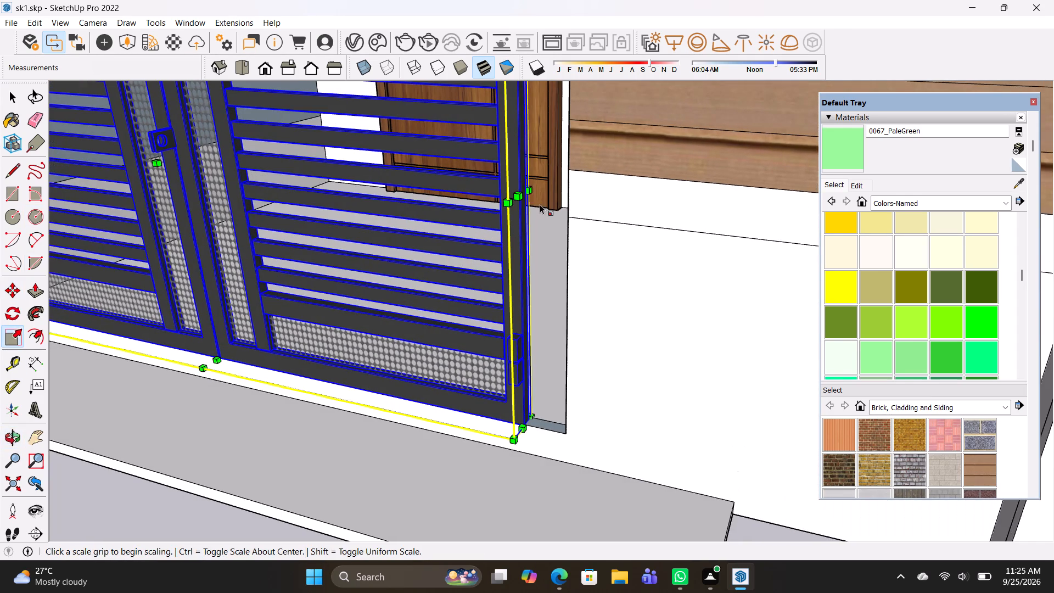
click(514, 199)
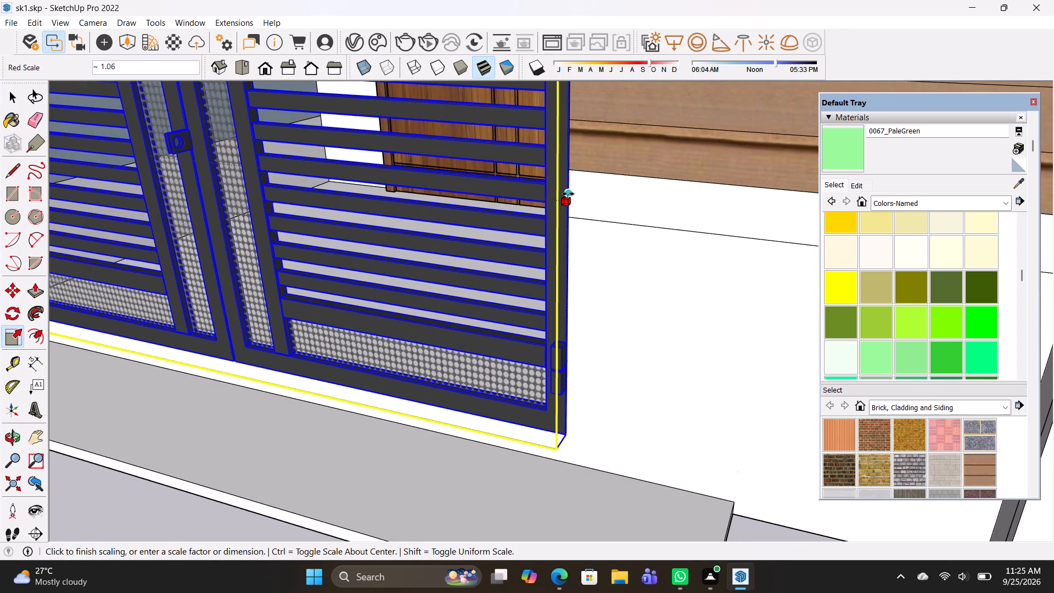
click(568, 194)
Delete the leftover single gate leaf standing in front of the house.
scroll(570, 263, down, 6)
middle_drag(528, 325, 691, 264)
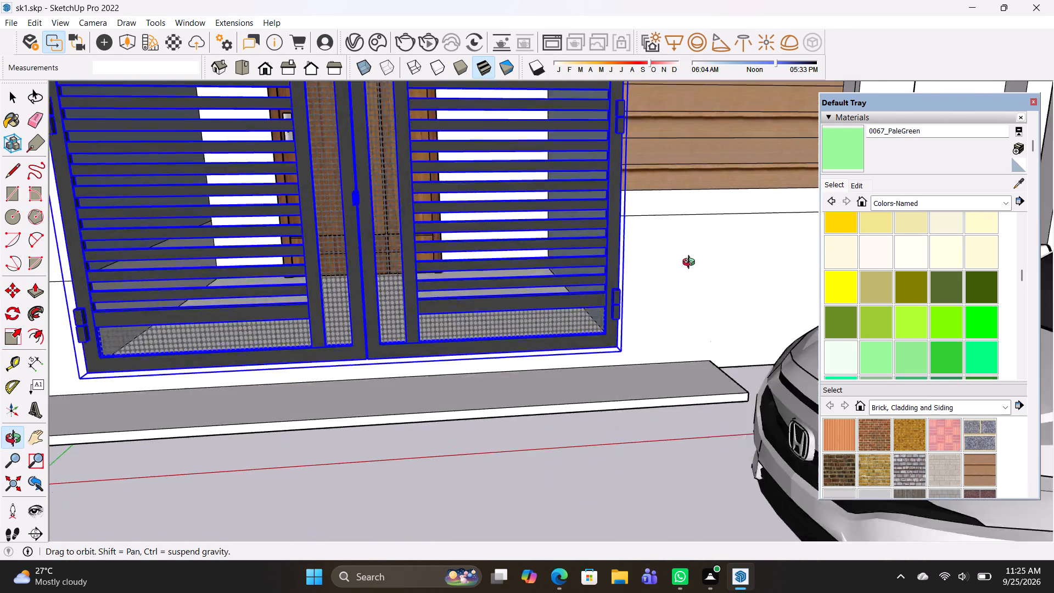
middle_drag(691, 264, 700, 240)
scroll(481, 279, down, 10)
shift+middle_drag(511, 313, 457, 339)
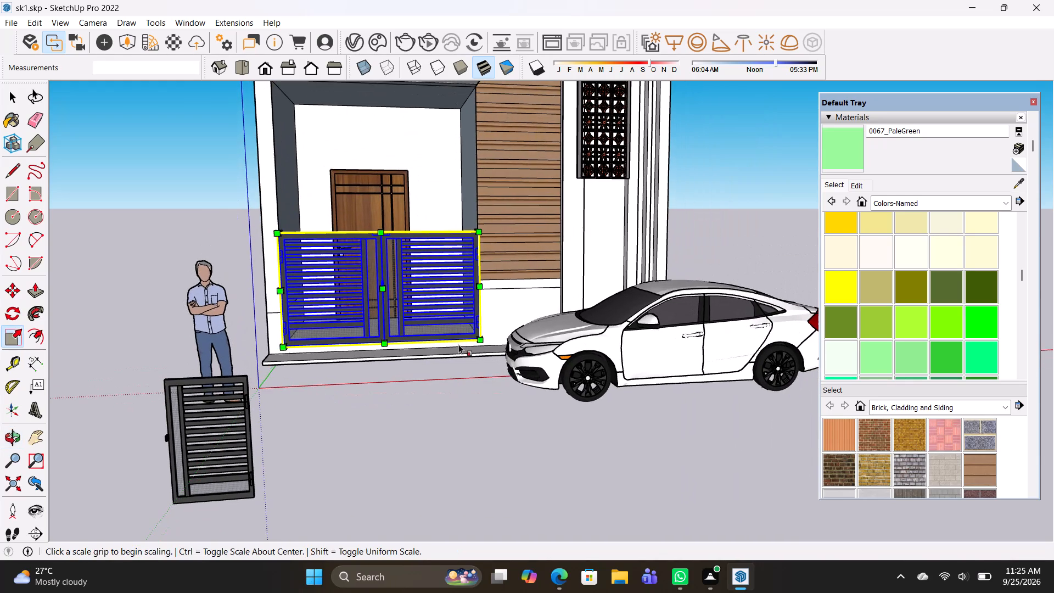
key(space)
click(238, 427)
key(Delete)
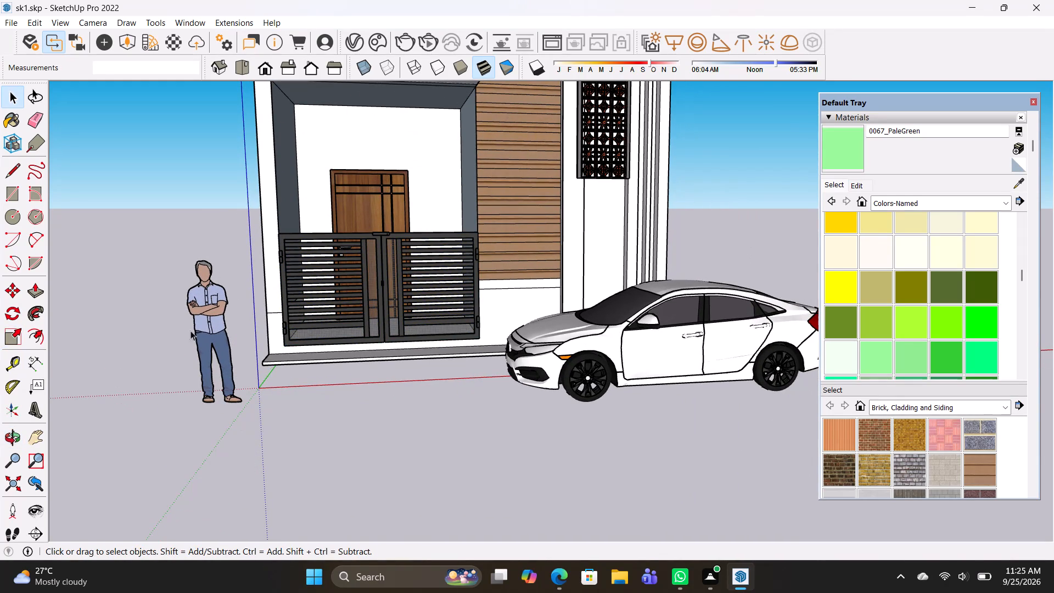
Import Wagner+Glass+Railing.skp from the Desktop and place the railing on the ground in front of the house.
click(1, 21)
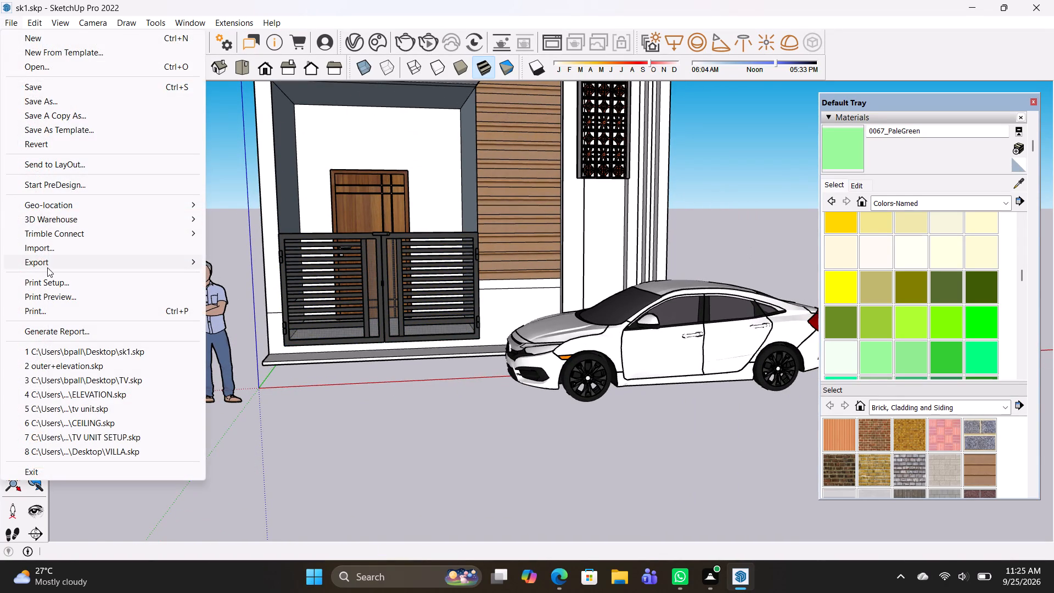
click(53, 249)
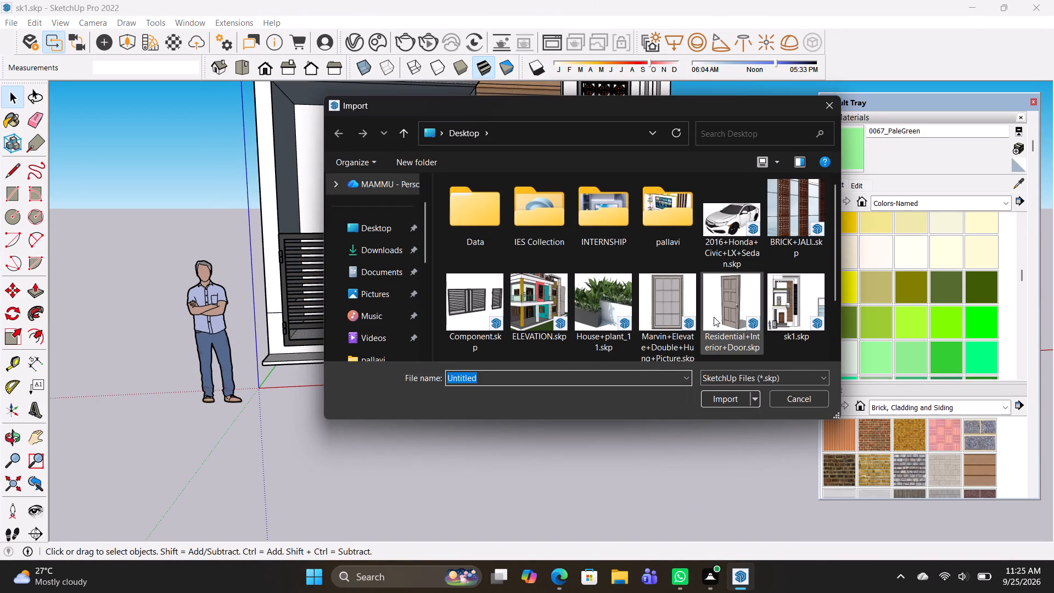
scroll(732, 292, down, 1)
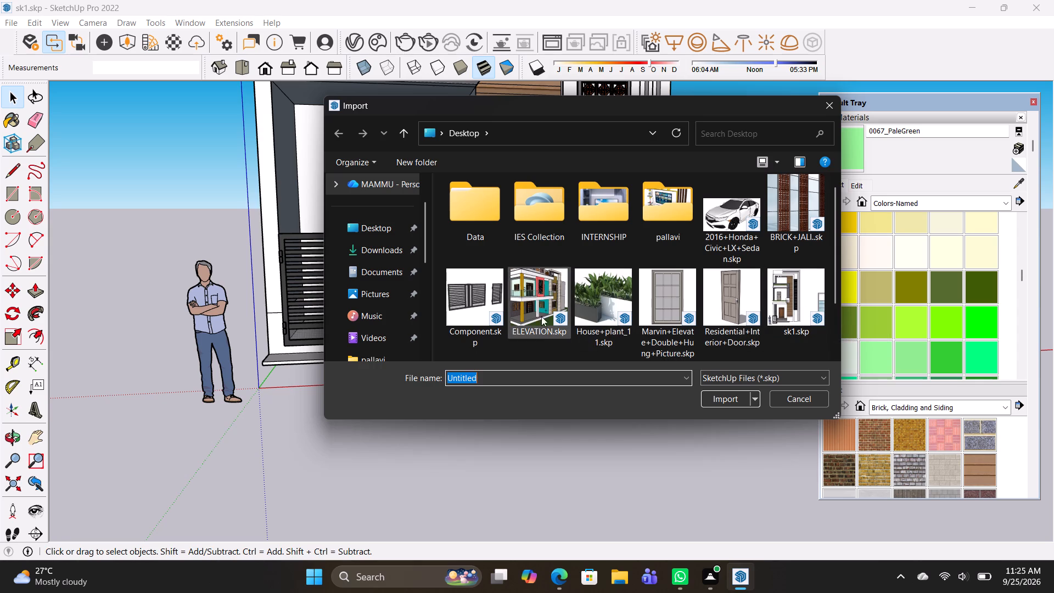
scroll(626, 261, down, 2)
click(612, 311)
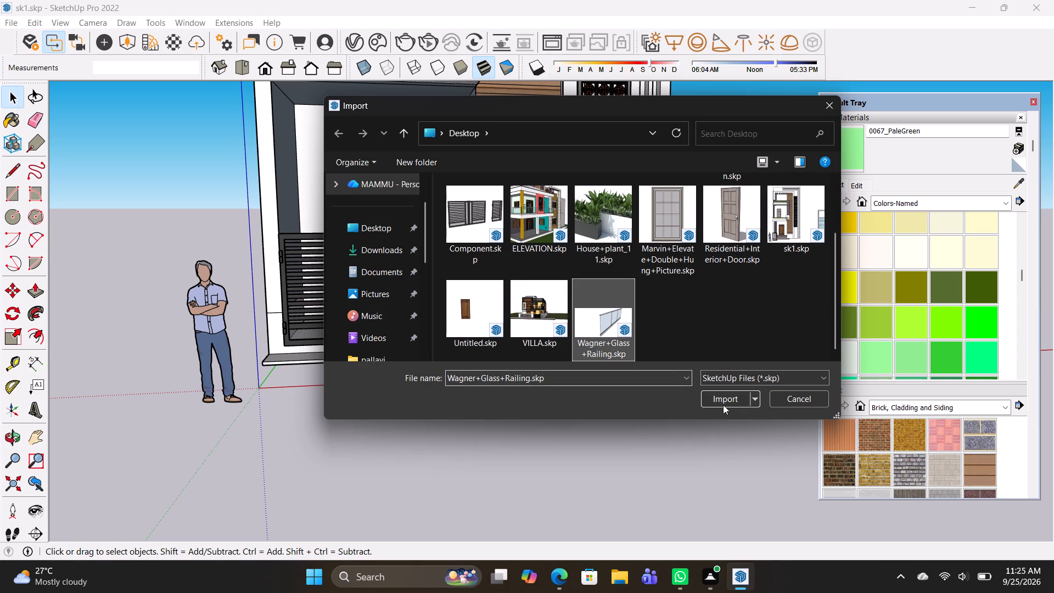
click(729, 401)
scroll(444, 215, down, 2)
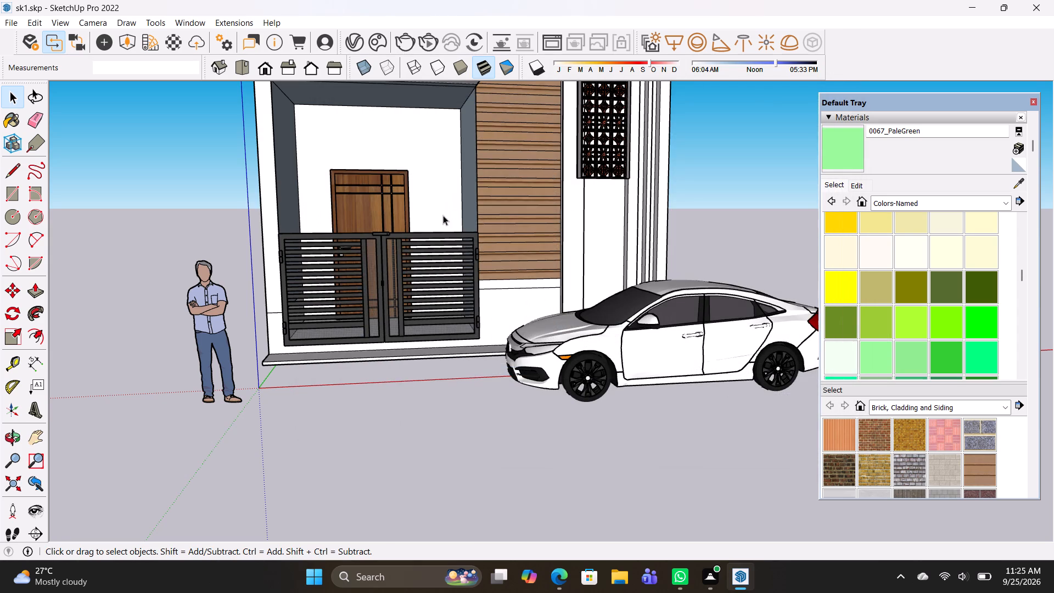
scroll(443, 215, down, 3)
click(646, 338)
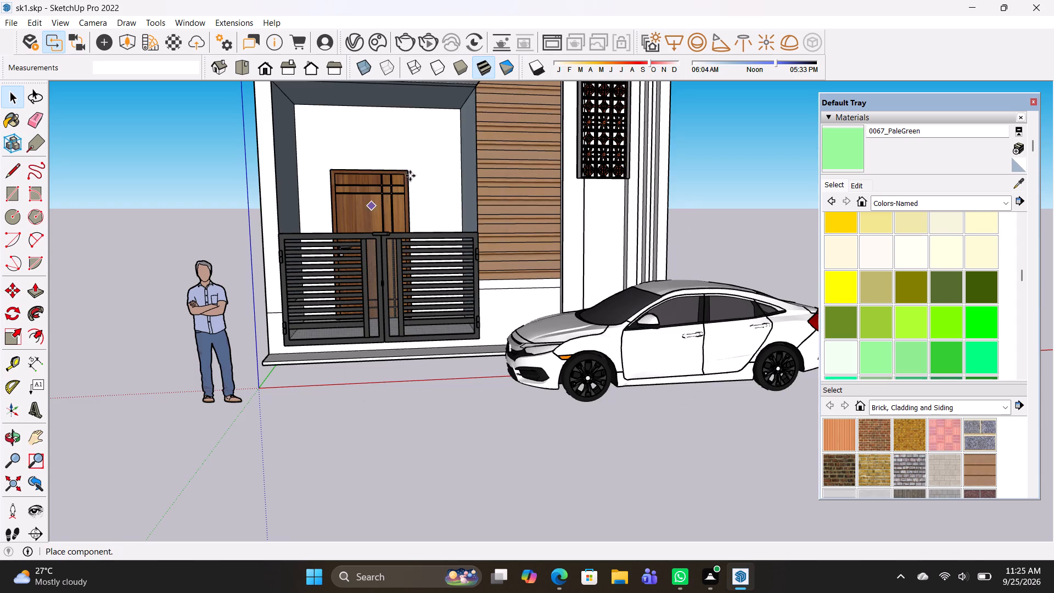
scroll(395, 151, down, 5)
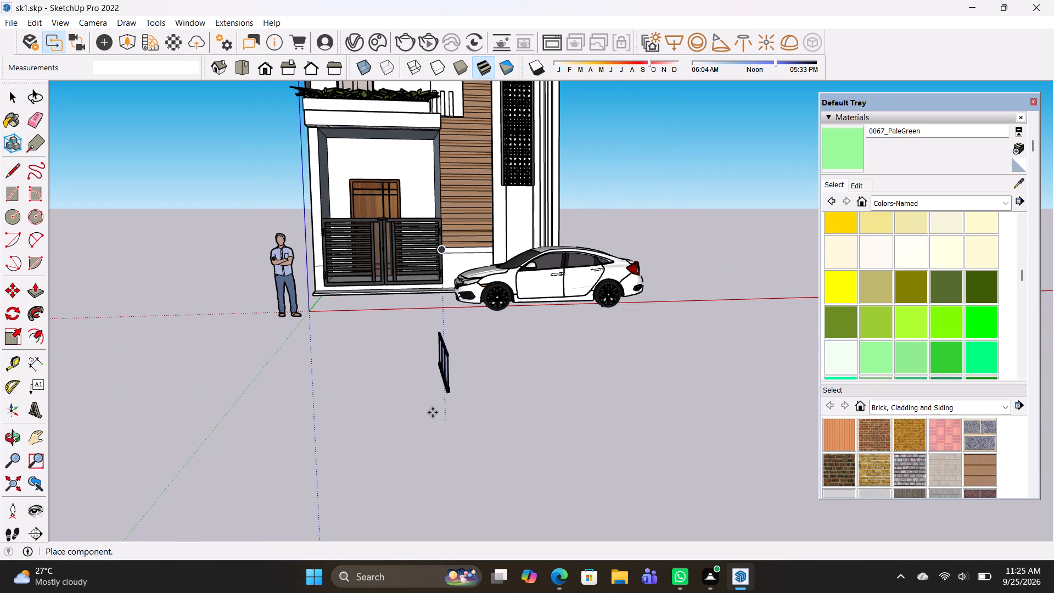
click(389, 393)
Rotate the glass railing on the ground plane until it runs parallel to the house front.
middle_drag(530, 457, 485, 592)
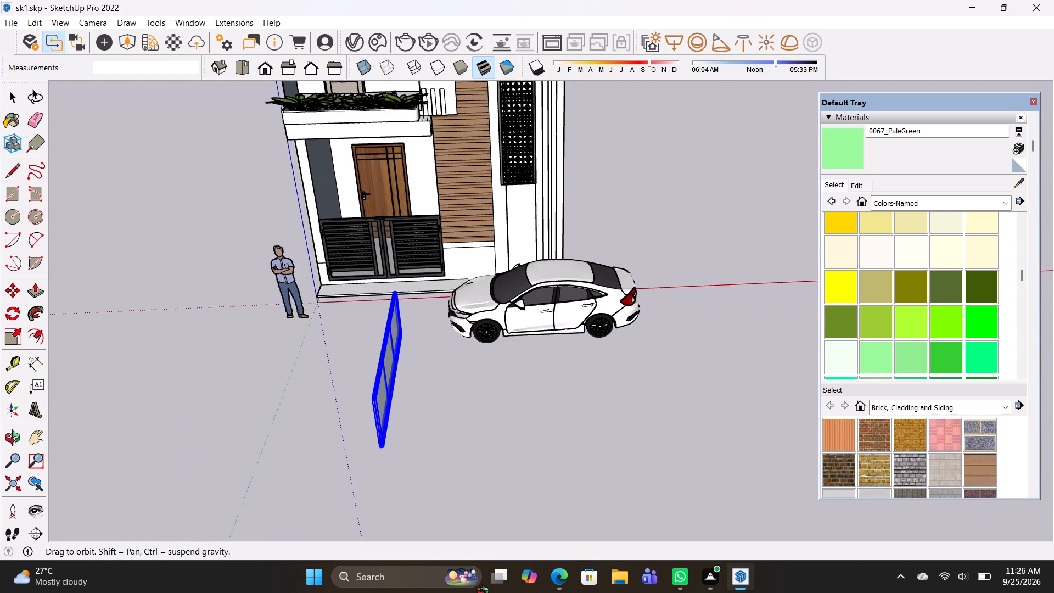
middle_drag(485, 592, 485, 592)
middle_drag(459, 469, 474, 528)
click(10, 312)
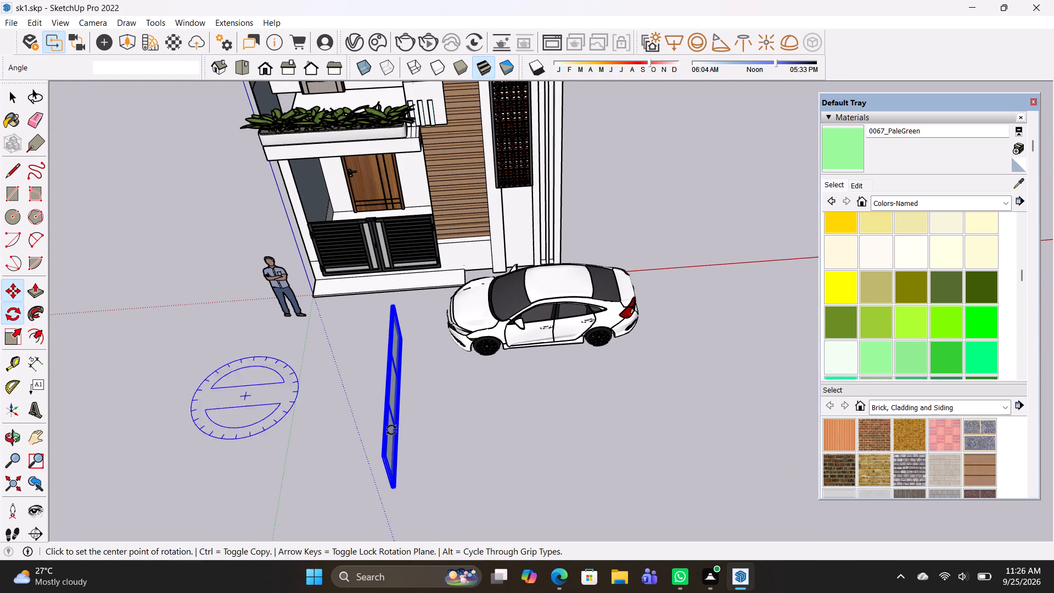
click(410, 446)
click(489, 444)
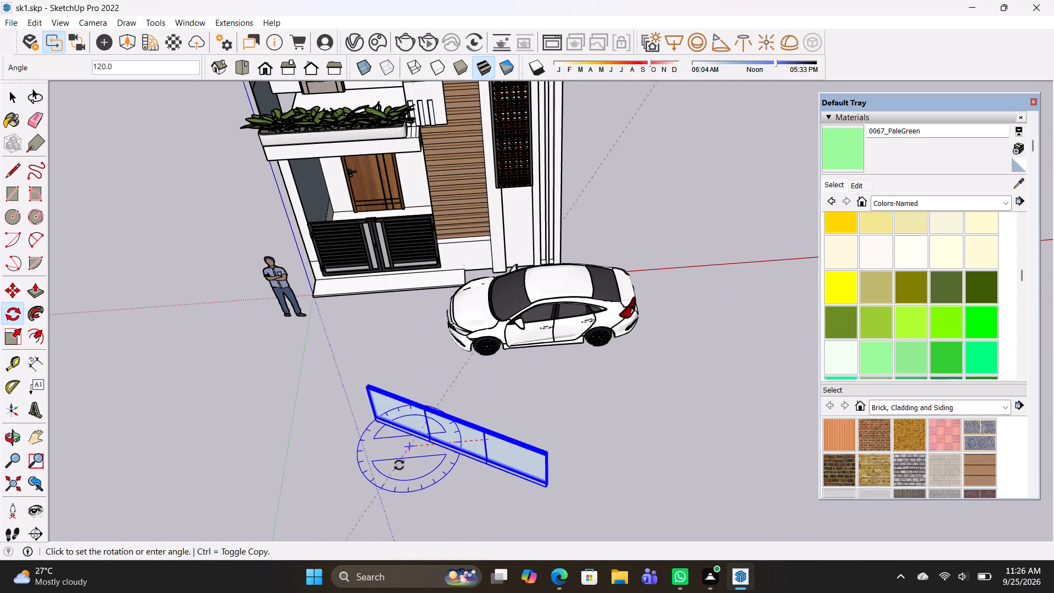
click(411, 467)
Move the glass railing by its bottom end corner onto the first-floor balcony, against the white slotted parapet behind the planter.
key(m)
scroll(565, 407, up, 2)
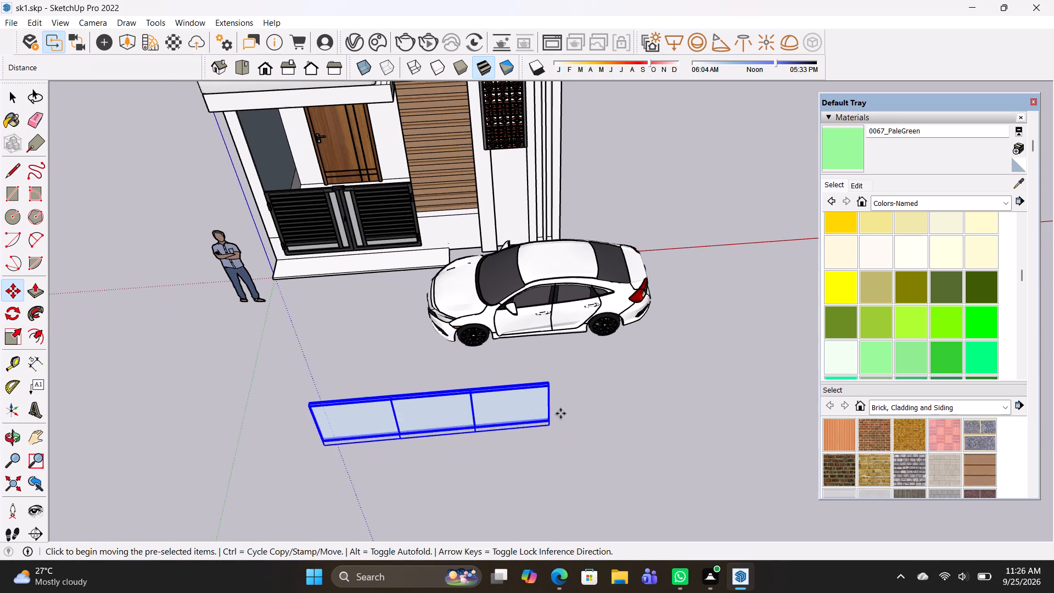
scroll(560, 413, up, 5)
click(553, 426)
scroll(422, 190, down, 5)
shift+middle_drag(432, 204, 514, 477)
scroll(473, 342, up, 9)
middle_drag(427, 306, 491, 517)
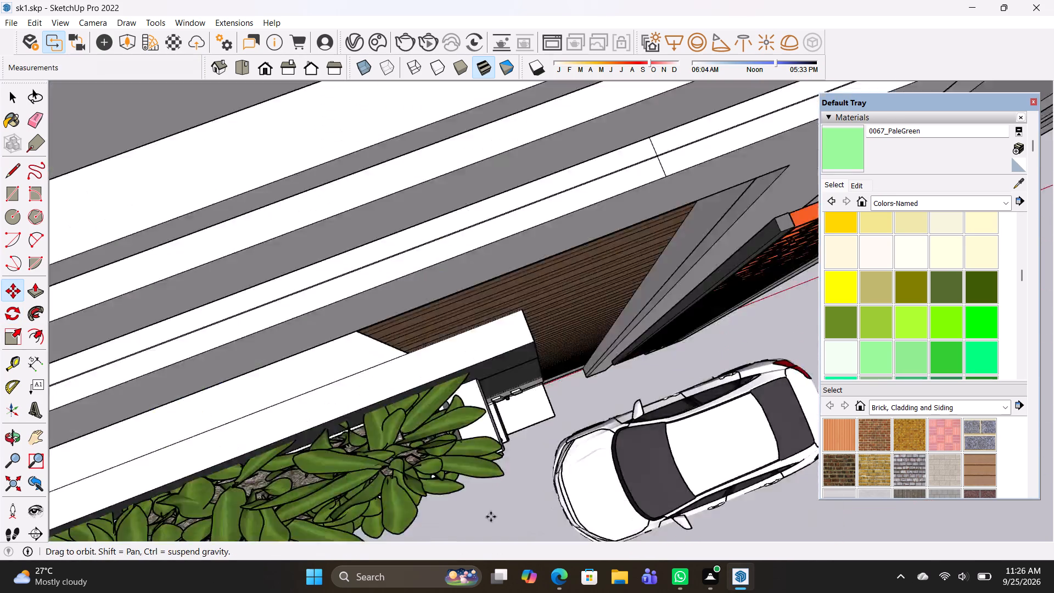
middle_drag(491, 517, 491, 518)
scroll(453, 428, up, 2)
middle_drag(462, 385, 386, 0)
scroll(540, 424, down, 4)
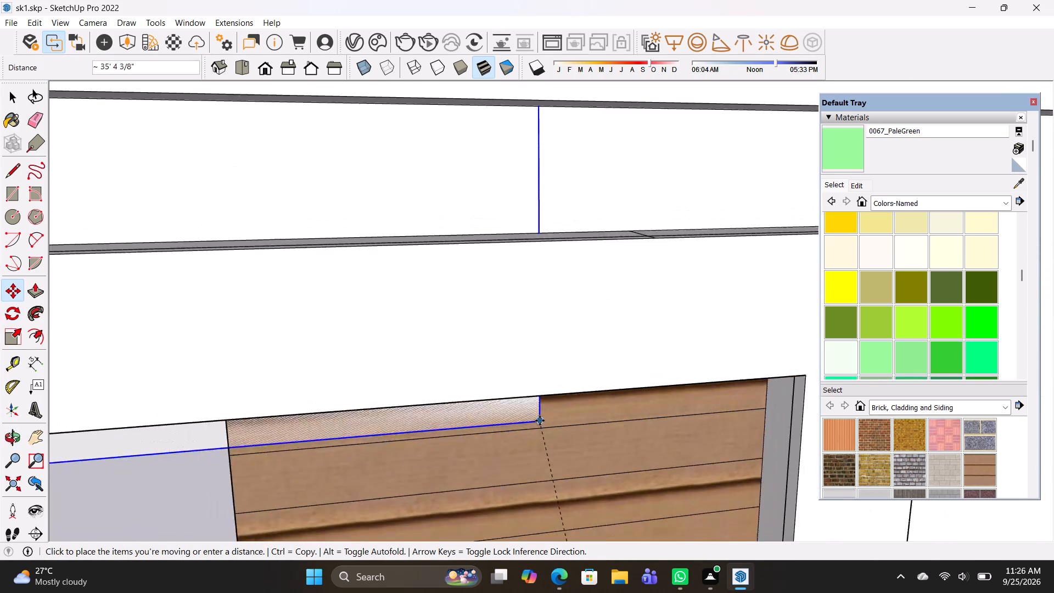
scroll(540, 421, down, 19)
shift+middle_drag(613, 482, 543, 132)
scroll(507, 255, up, 3)
scroll(506, 480, up, 6)
middle_drag(430, 497, 440, 571)
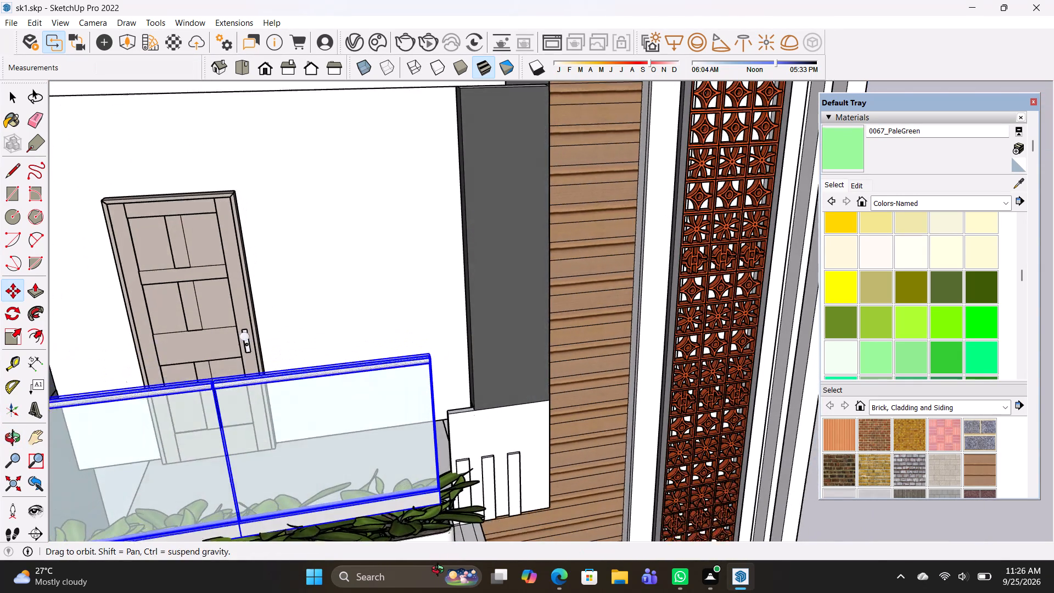
middle_drag(440, 571, 441, 569)
scroll(453, 527, up, 6)
middle_drag(500, 511, 322, 460)
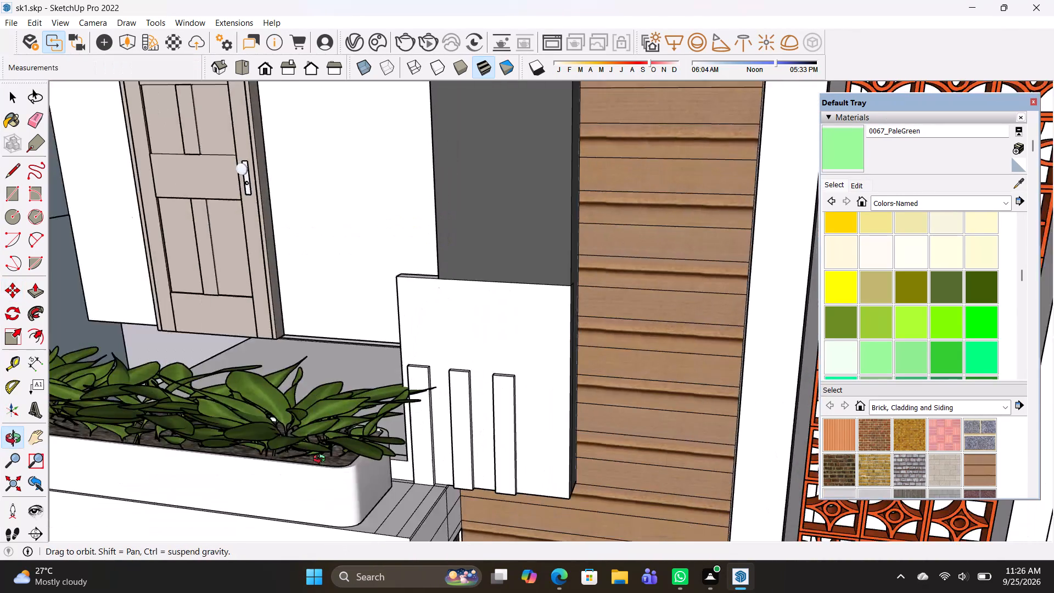
middle_drag(322, 460, 317, 461)
scroll(376, 474, up, 3)
click(411, 452)
Scale the glass railing uniformly by about 0.72 to fit the width of the first-floor balcony.
scroll(406, 374, down, 3)
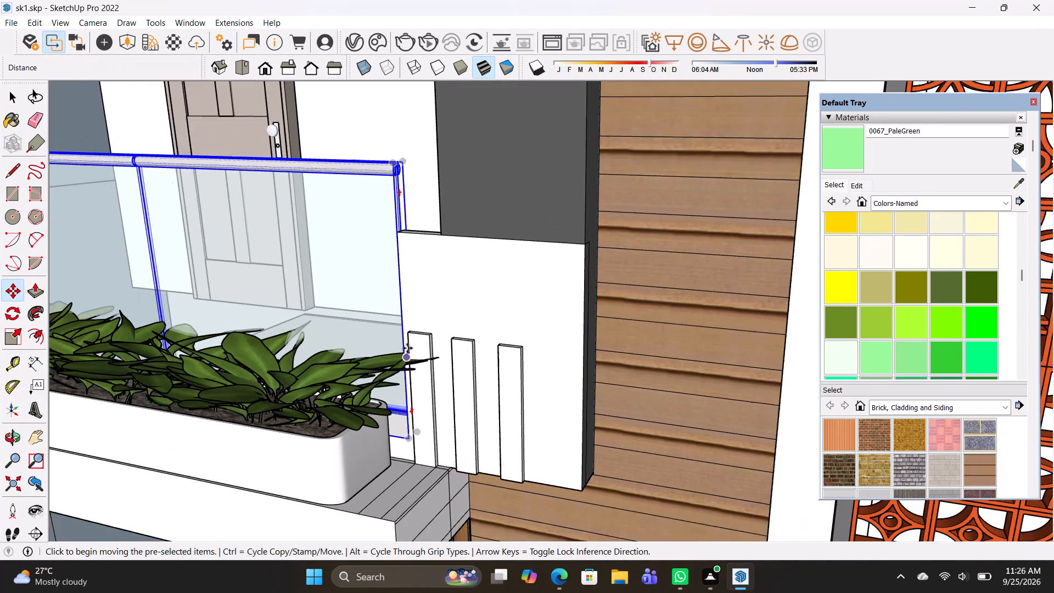
scroll(407, 348, down, 11)
middle_drag(430, 370, 510, 357)
scroll(430, 403, down, 4)
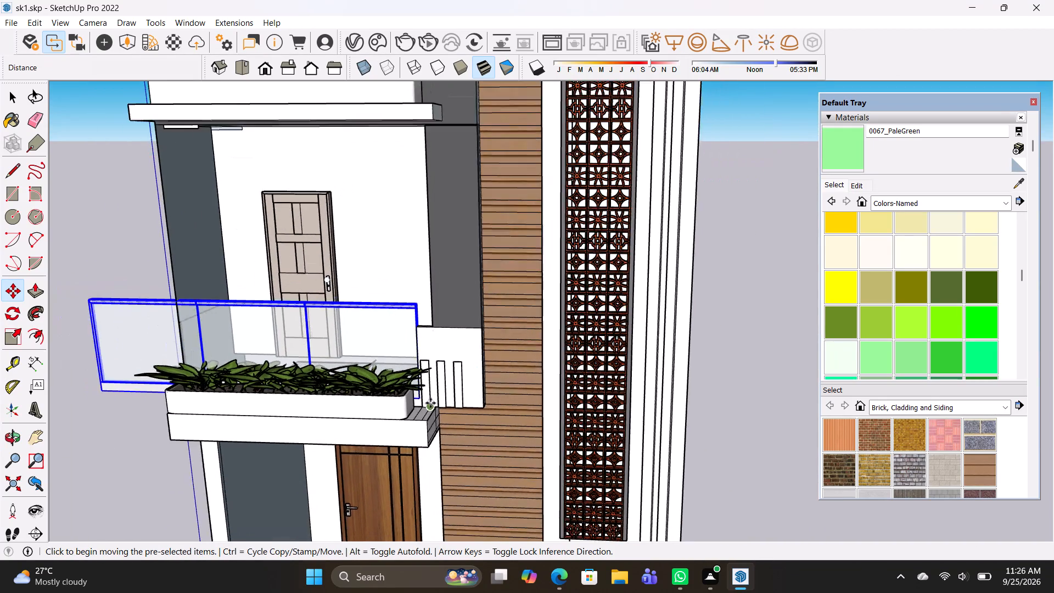
scroll(430, 403, down, 1)
shift+middle_drag(431, 399, 550, 422)
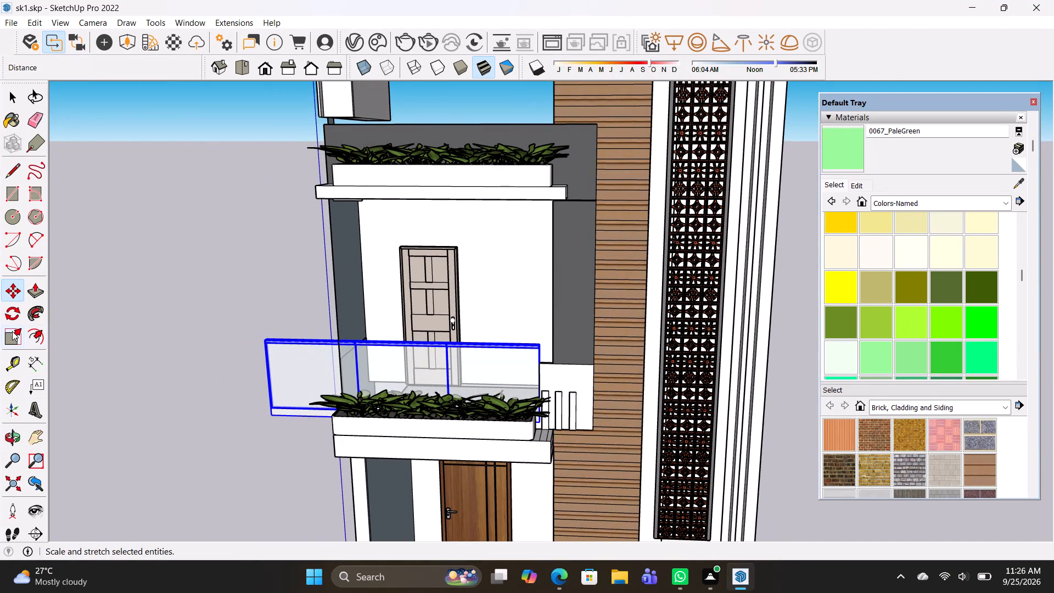
click(13, 335)
click(269, 339)
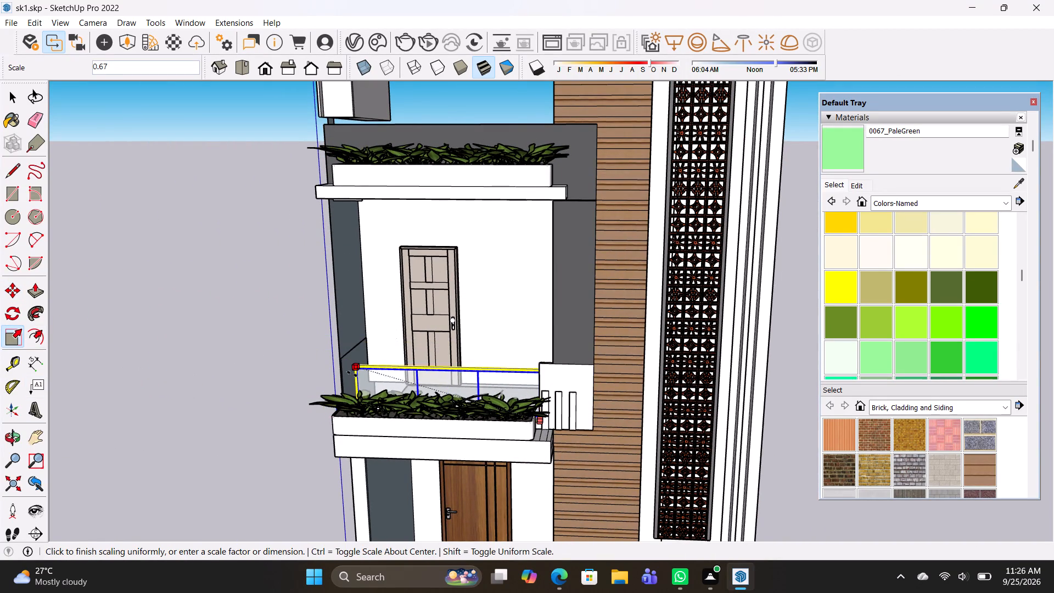
click(344, 357)
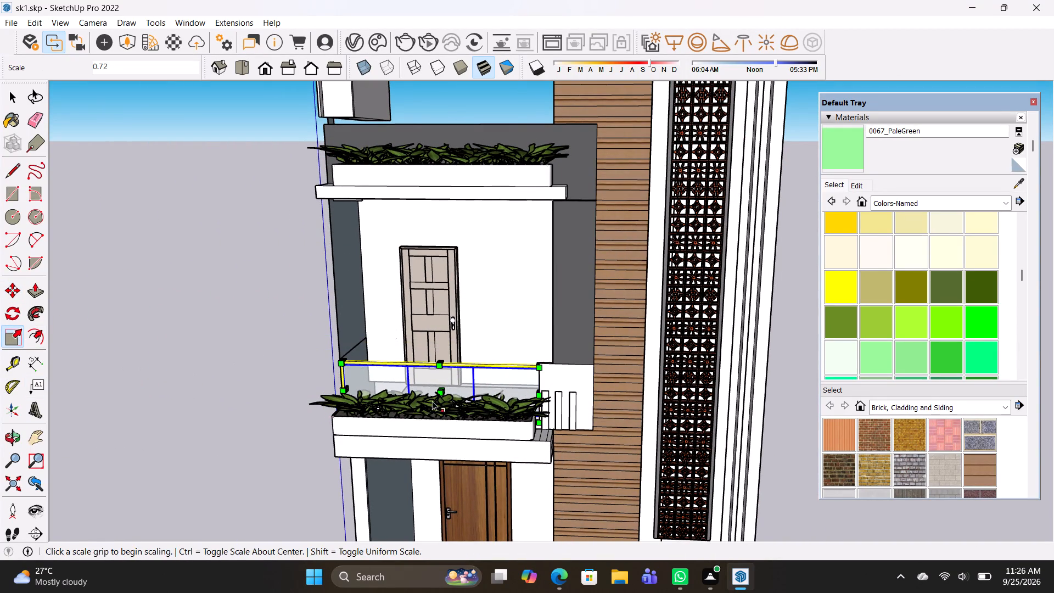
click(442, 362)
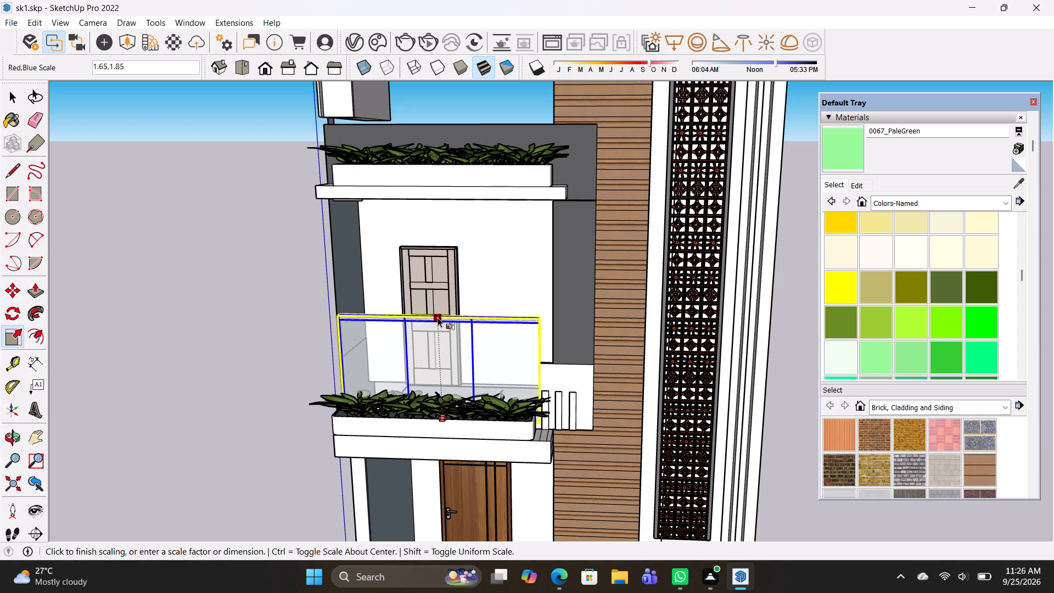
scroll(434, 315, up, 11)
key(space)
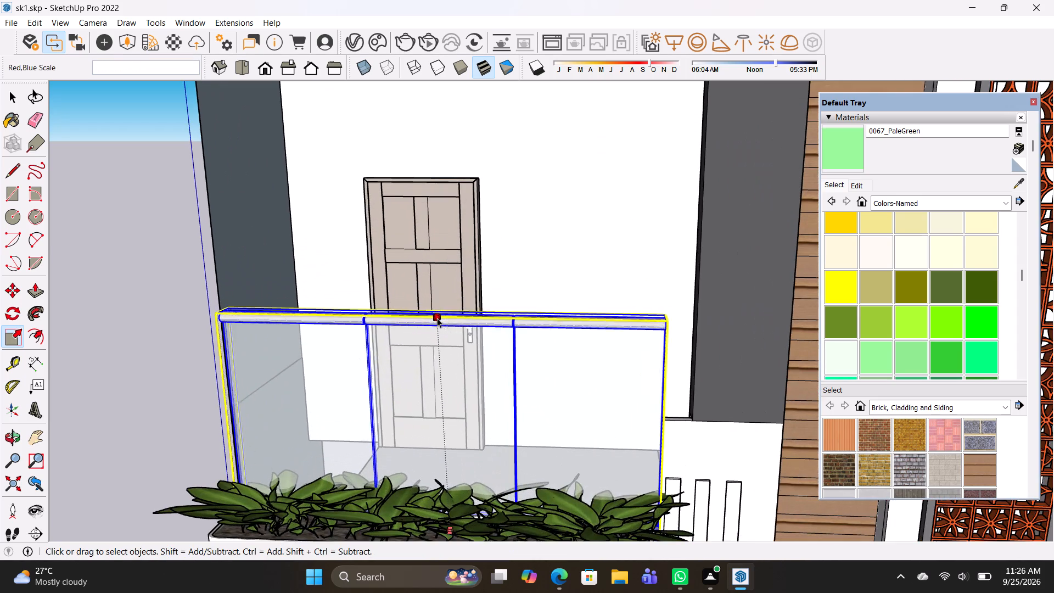
Scale the first-floor balcony's glass railing along the blue axis by about 1.5 to raise its height.
middle_drag(451, 423, 436, 513)
scroll(445, 403, up, 6)
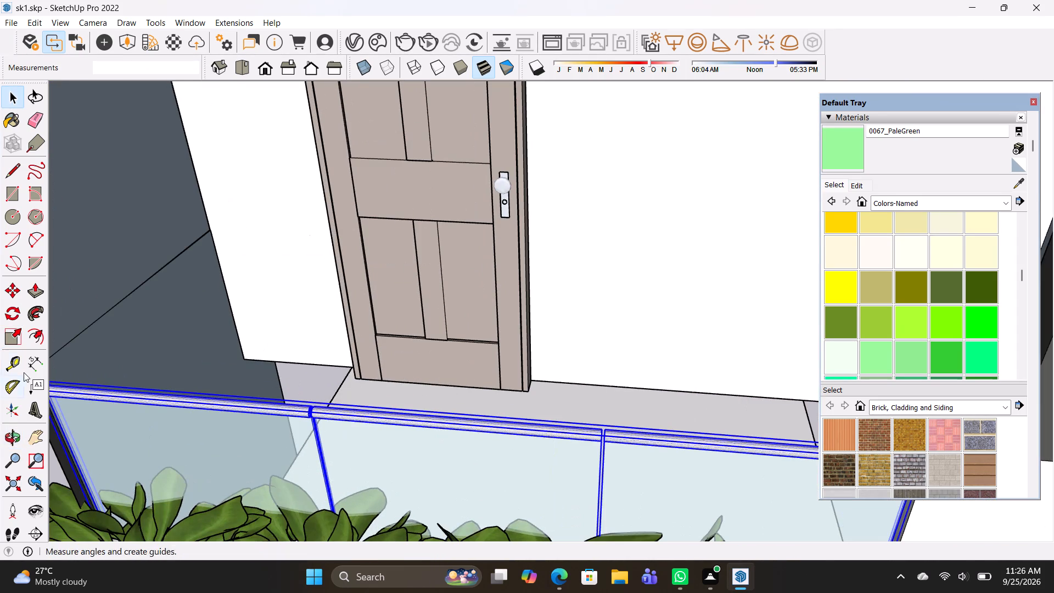
click(21, 335)
scroll(378, 396, up, 6)
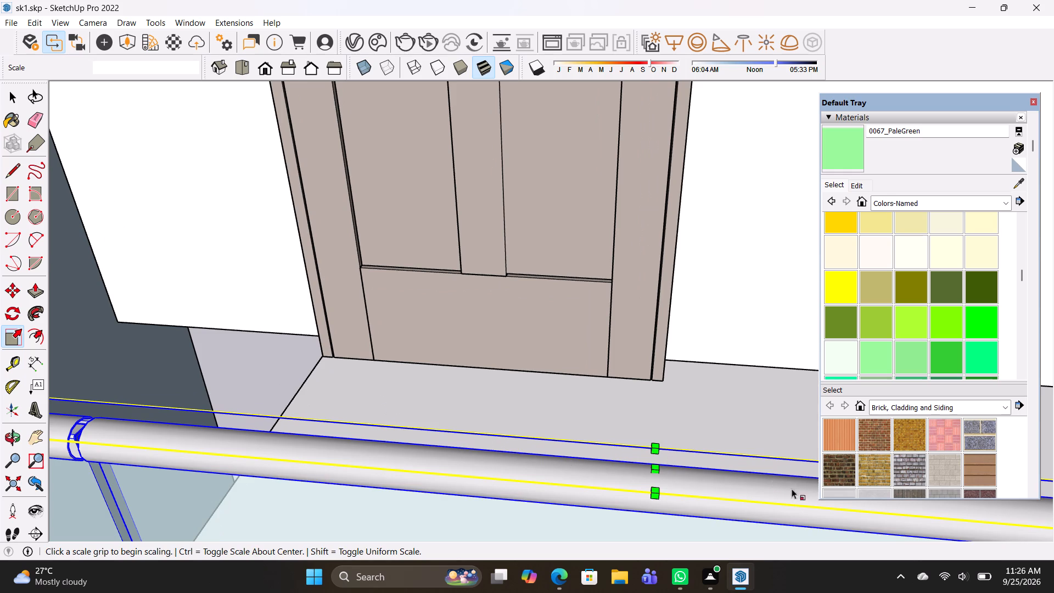
click(814, 496)
click(810, 494)
scroll(789, 378, down, 5)
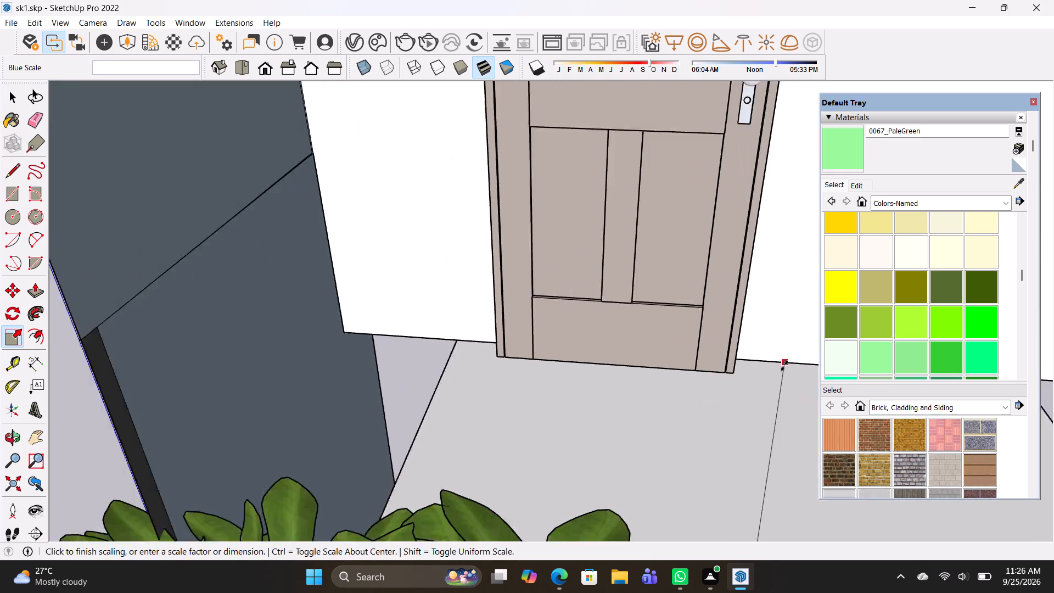
scroll(784, 366, down, 8)
shift+middle_drag(773, 367, 455, 318)
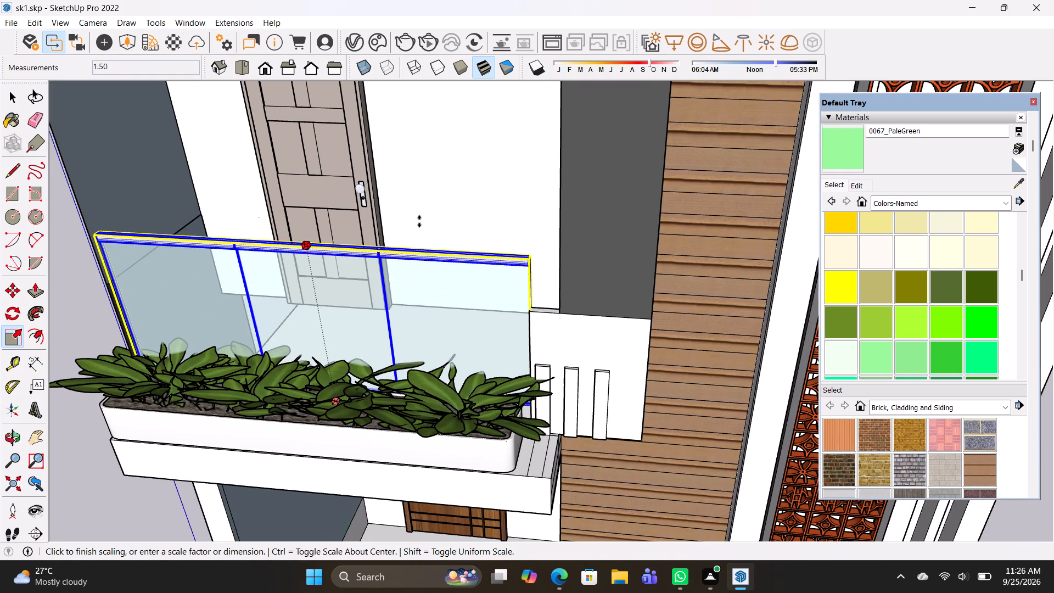
click(418, 233)
Copy the glass railing straight up by about 12' 9" to the open terrace above the upper planter.
middle_drag(605, 383, 686, 264)
key(space)
key(m)
click(492, 311)
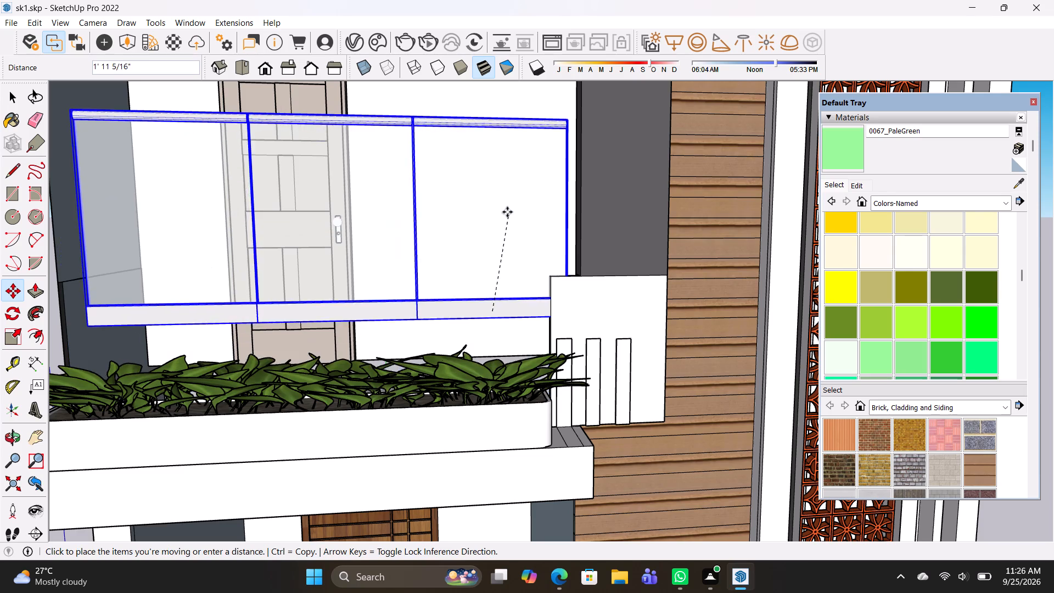
scroll(502, 208, down, 2)
shift+middle_drag(498, 207, 492, 488)
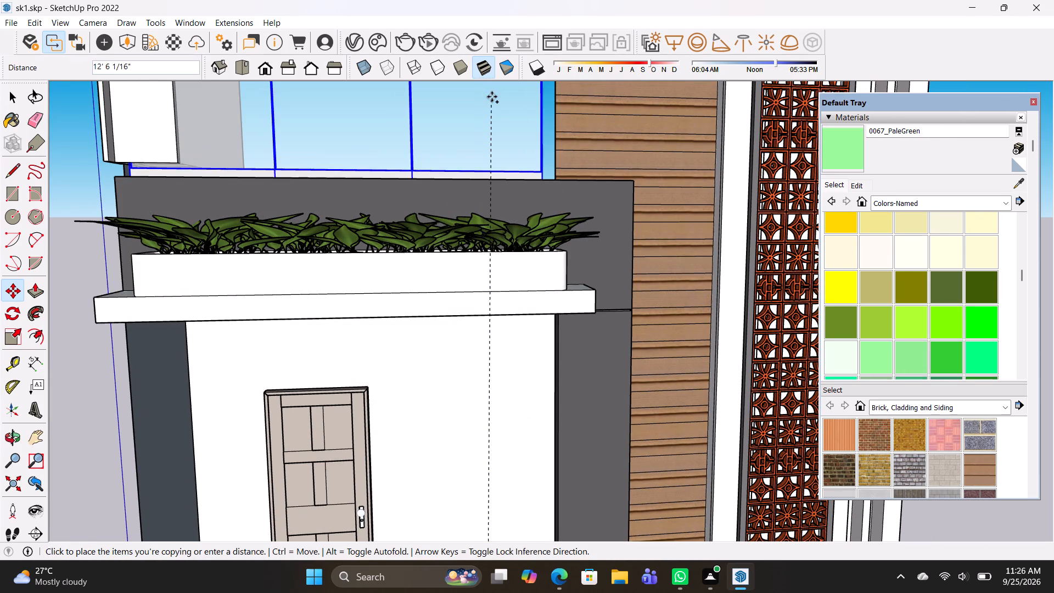
click(484, 85)
middle_drag(574, 234, 570, 243)
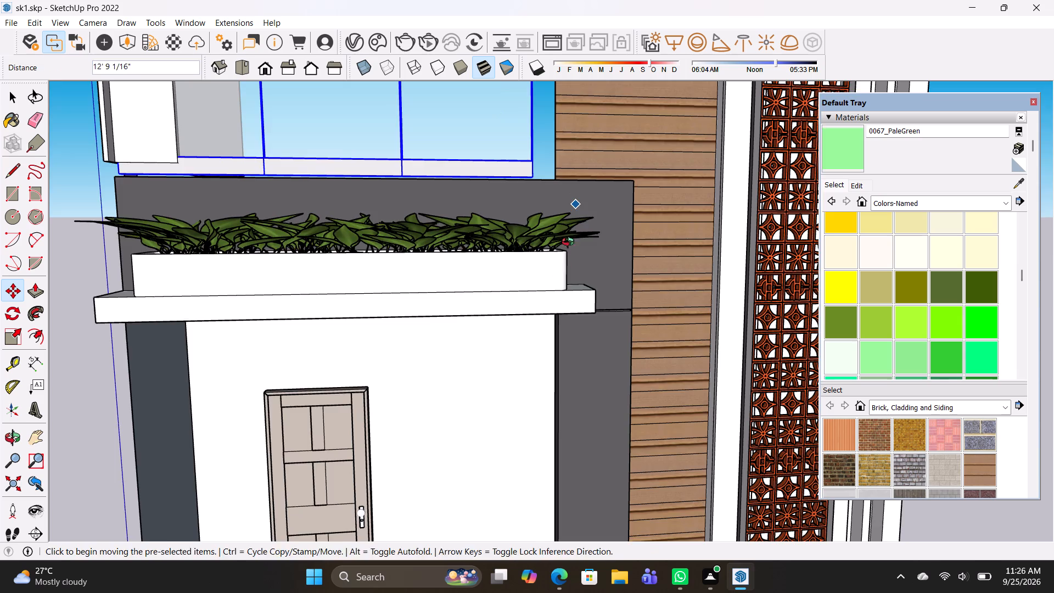
Move the copied railing about 8 7/8" so its bottom corner meets the wood-clad wall on the terrace ledge.
middle_drag(570, 243, 558, 409)
scroll(553, 279, up, 3)
scroll(514, 255, up, 1)
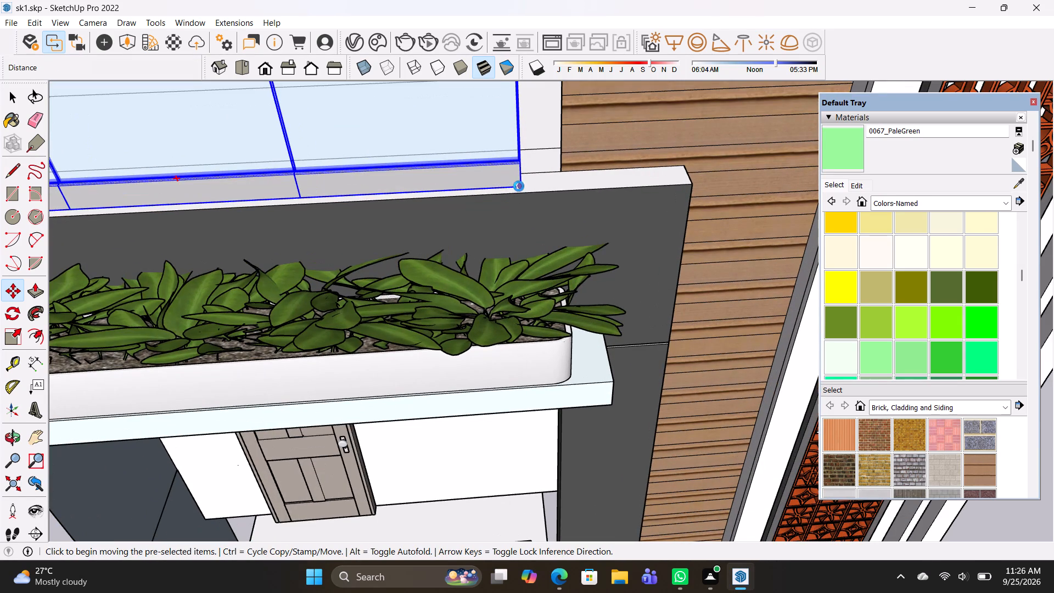
click(519, 186)
click(560, 170)
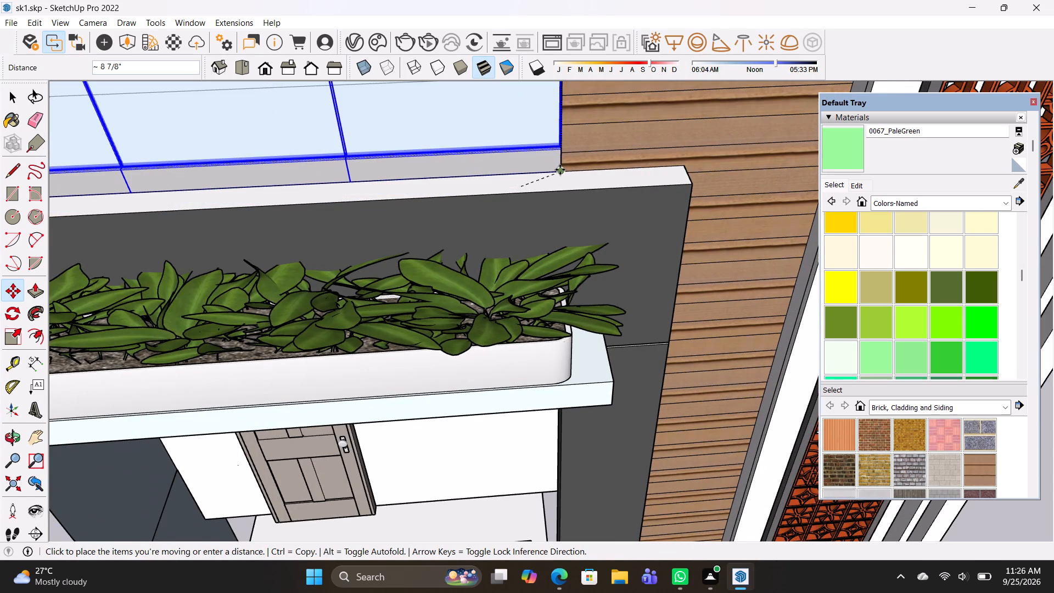
Scale the upper terrace railing down from its top edge to make it noticeably lower.
scroll(538, 195, down, 15)
middle_drag(526, 228, 702, 350)
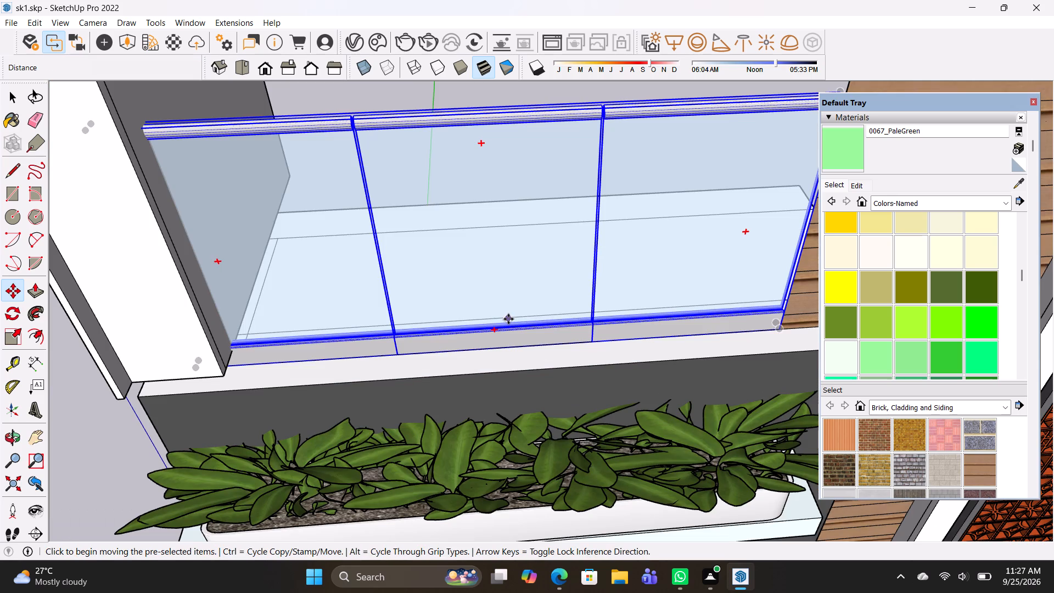
scroll(456, 321, down, 6)
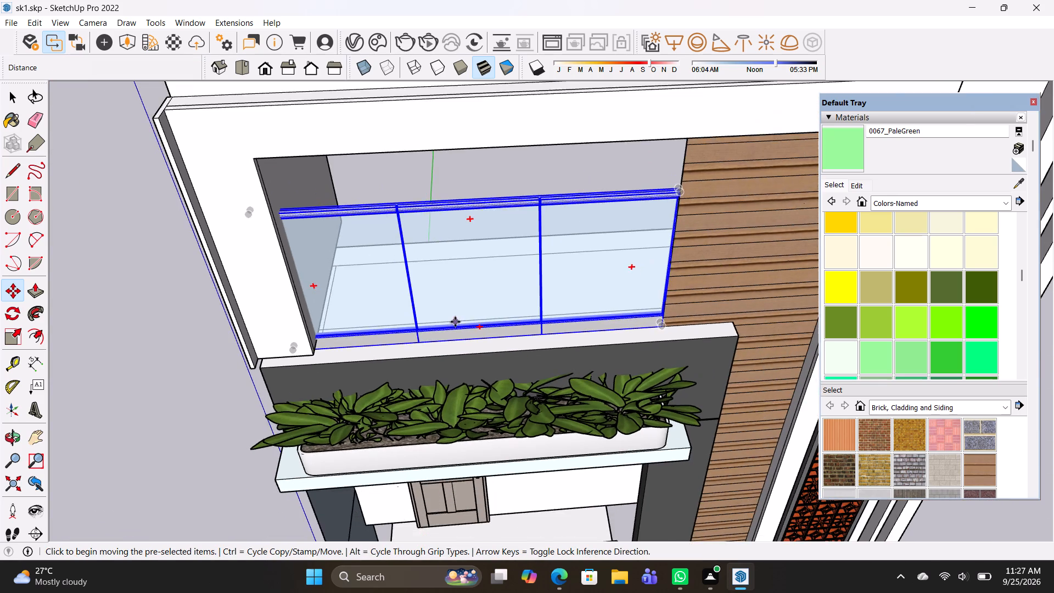
scroll(455, 322, down, 1)
middle_drag(470, 356, 462, 186)
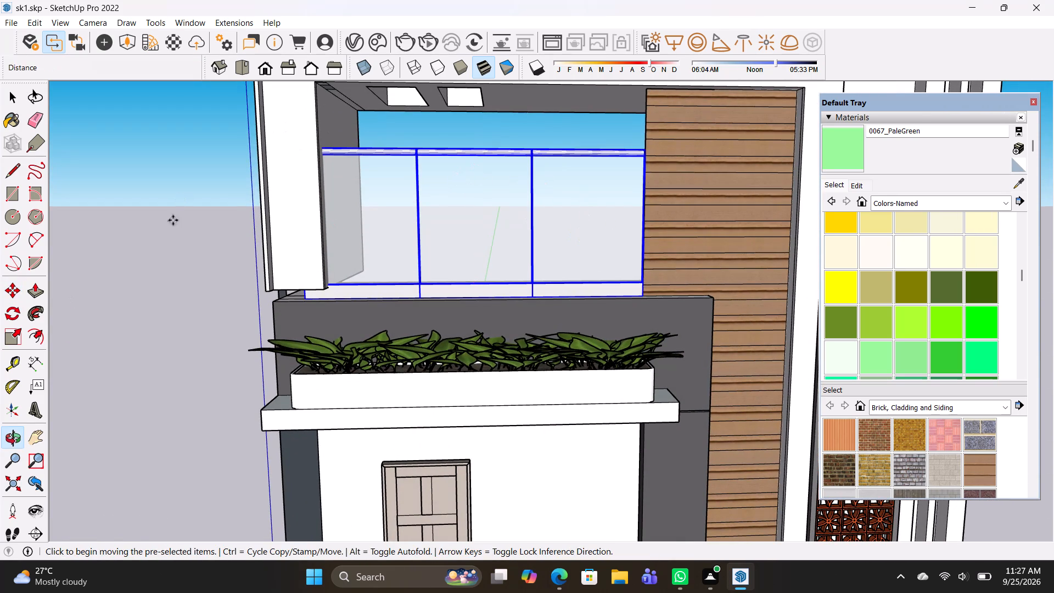
scroll(413, 330, down, 8)
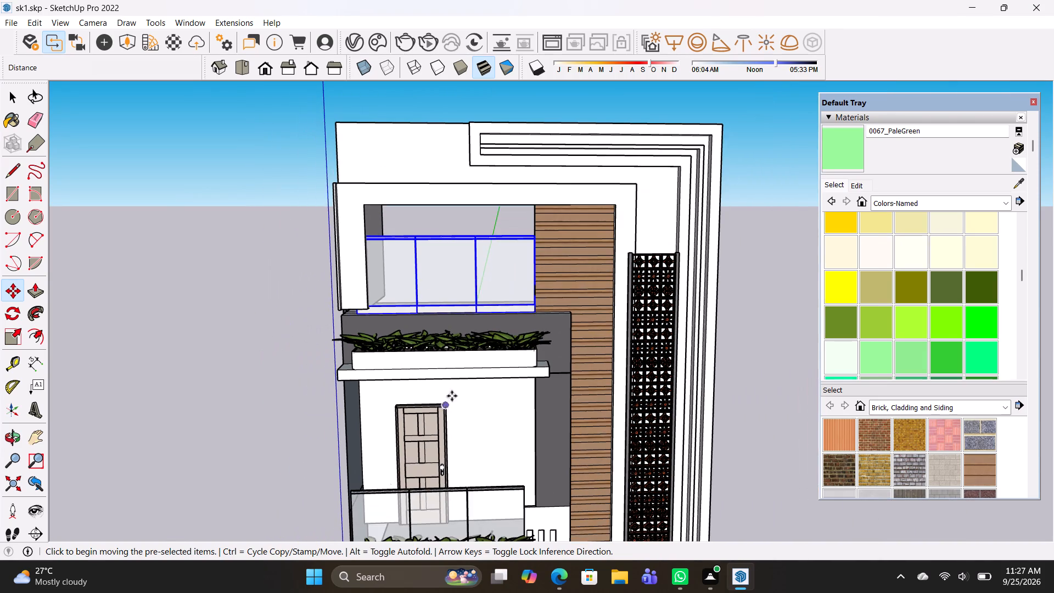
middle_drag(450, 343, 448, 304)
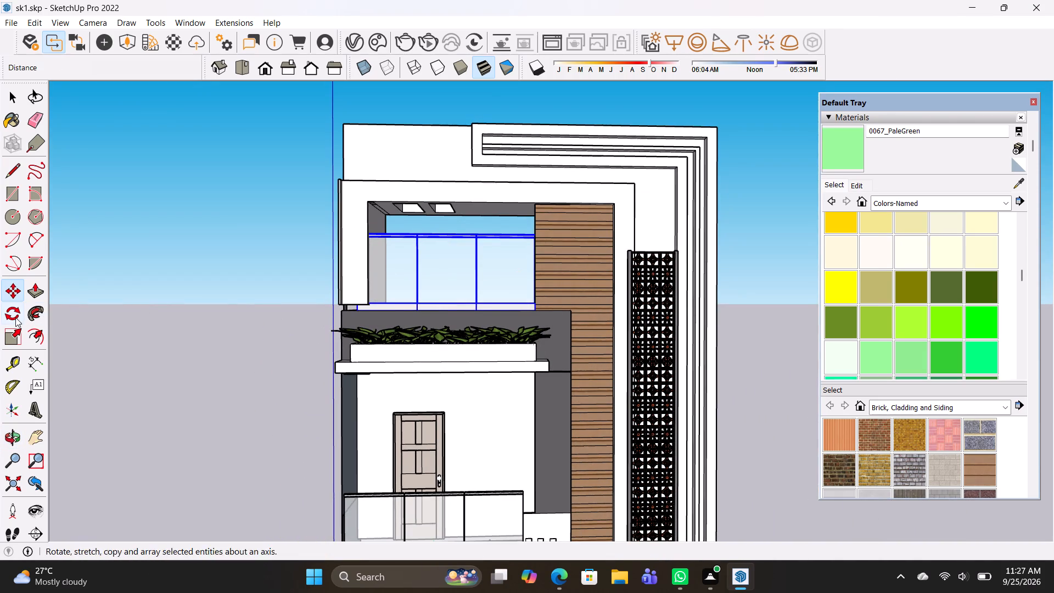
click(12, 327)
scroll(458, 243, up, 3)
click(447, 237)
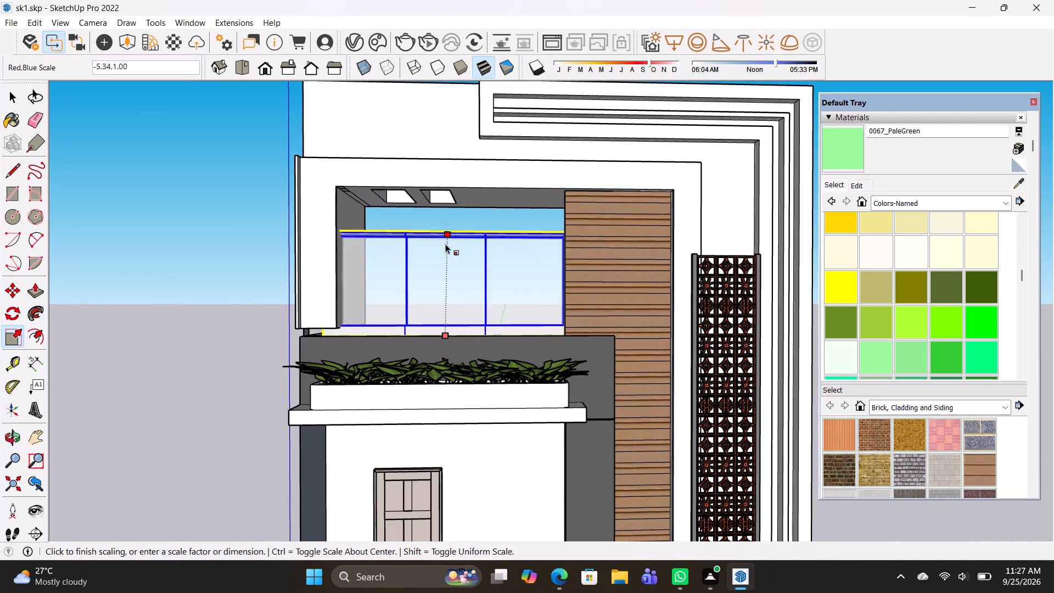
click(445, 278)
scroll(505, 339, up, 1)
middle_drag(502, 340, 479, 331)
scroll(479, 331, down, 8)
shift+middle_drag(502, 356, 484, 247)
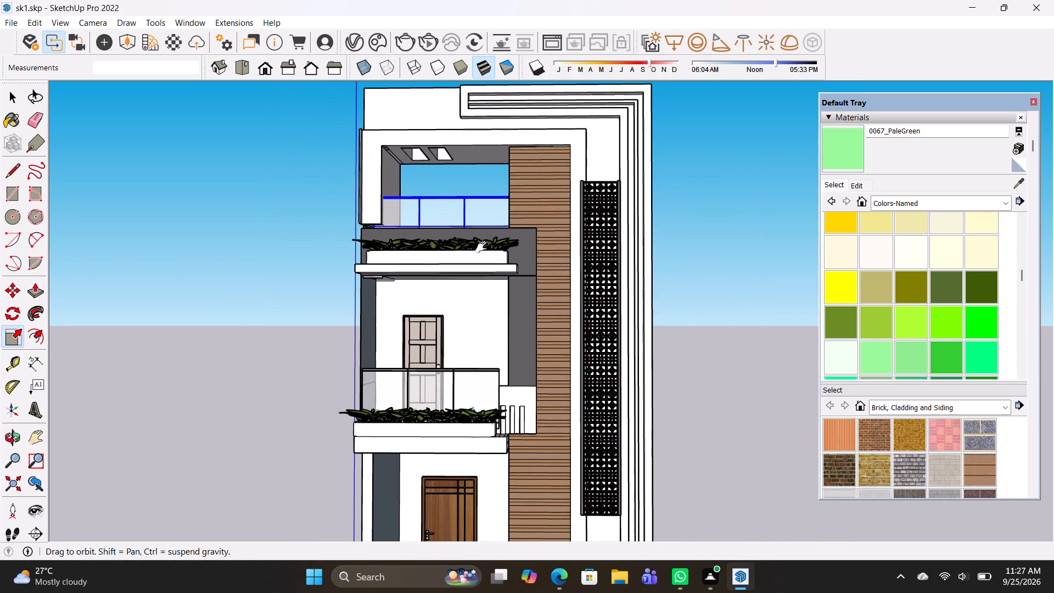
middle_drag(506, 360, 476, 238)
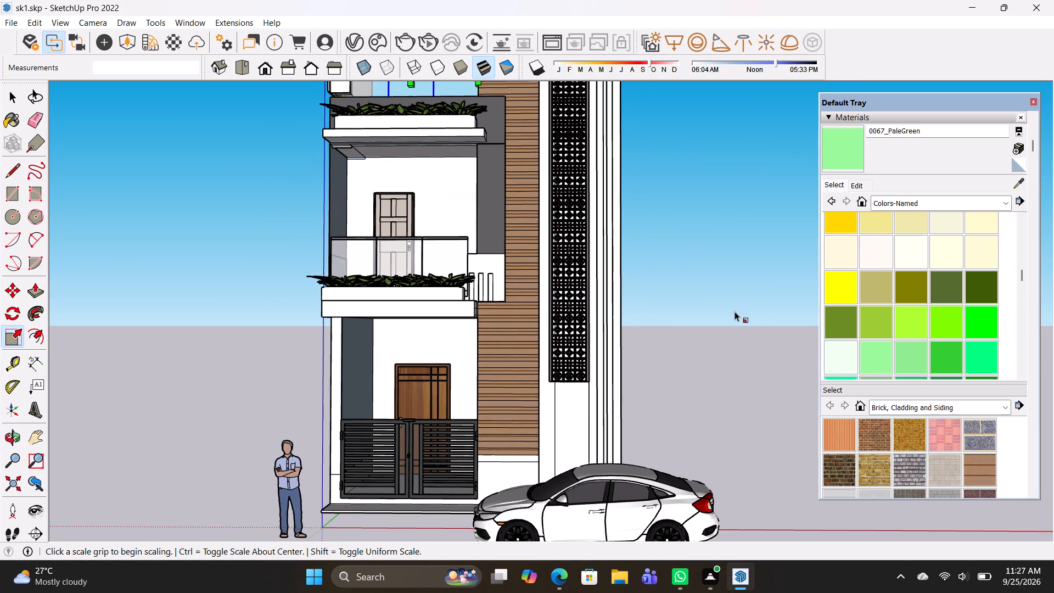
key(space)
Save the model.
key(ctrl+s)
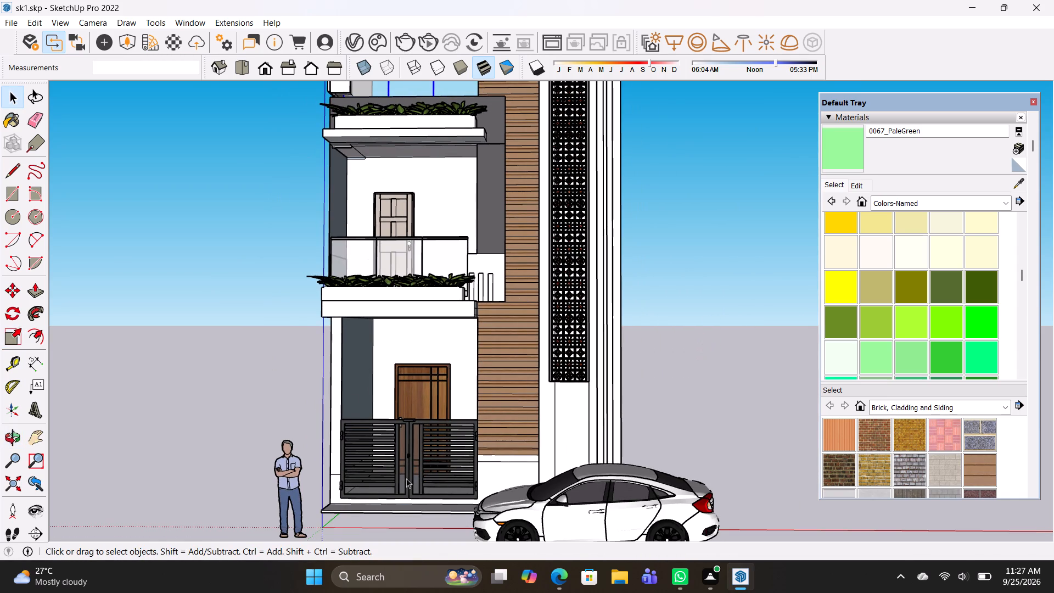
Delete the standing human figure beside the entrance gate and save the model.
click(299, 462)
key(Delete)
scroll(299, 462, down, 1)
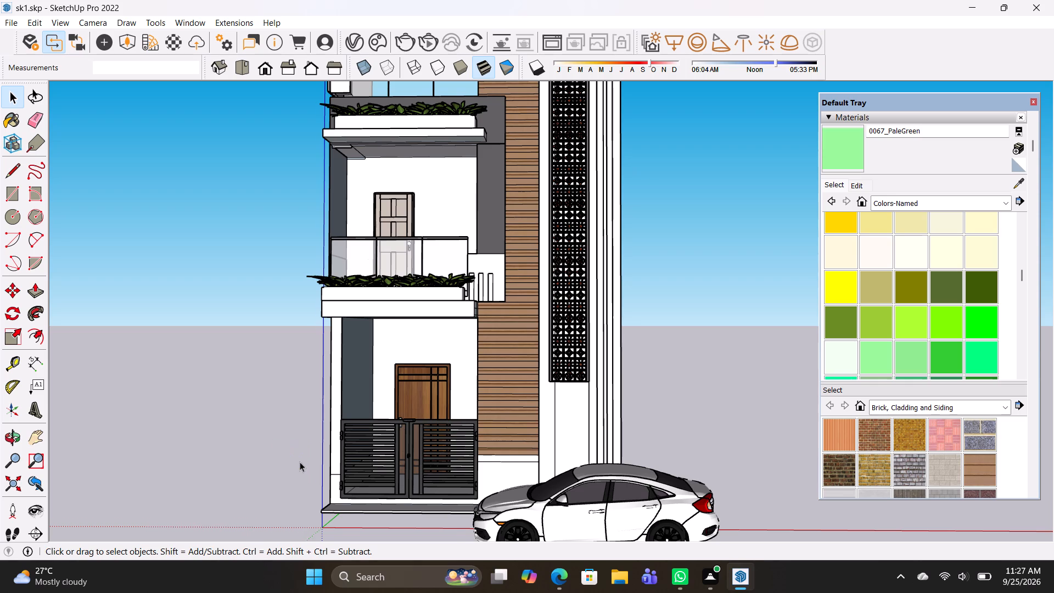
scroll(300, 462, down, 1)
key(ctrl+s)
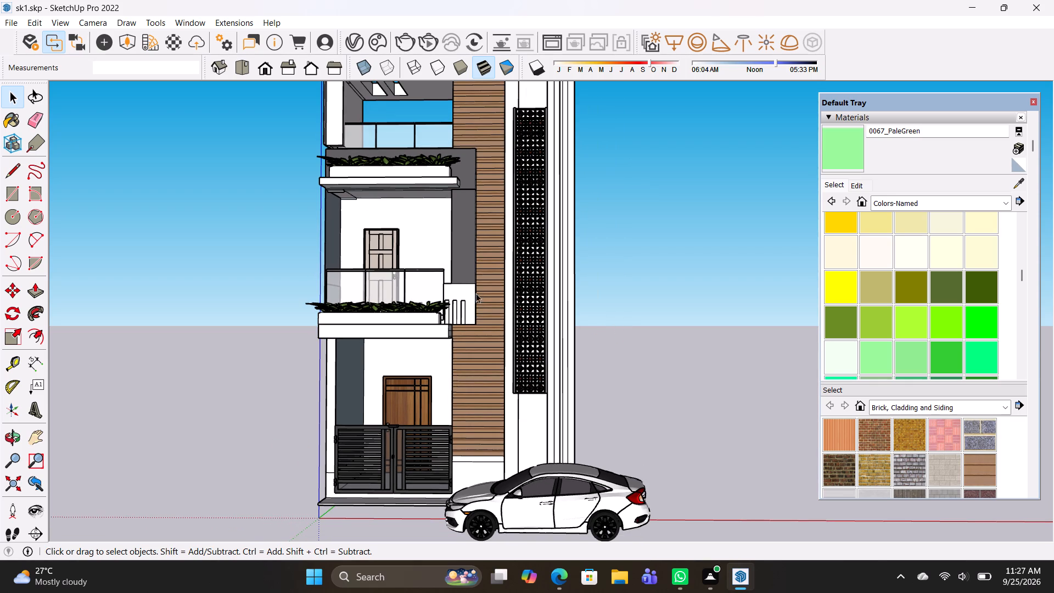
Paint the front faces of the tall vertical bands beside the jali strip with 0110_LightSlateGray.
middle_drag(526, 384, 541, 422)
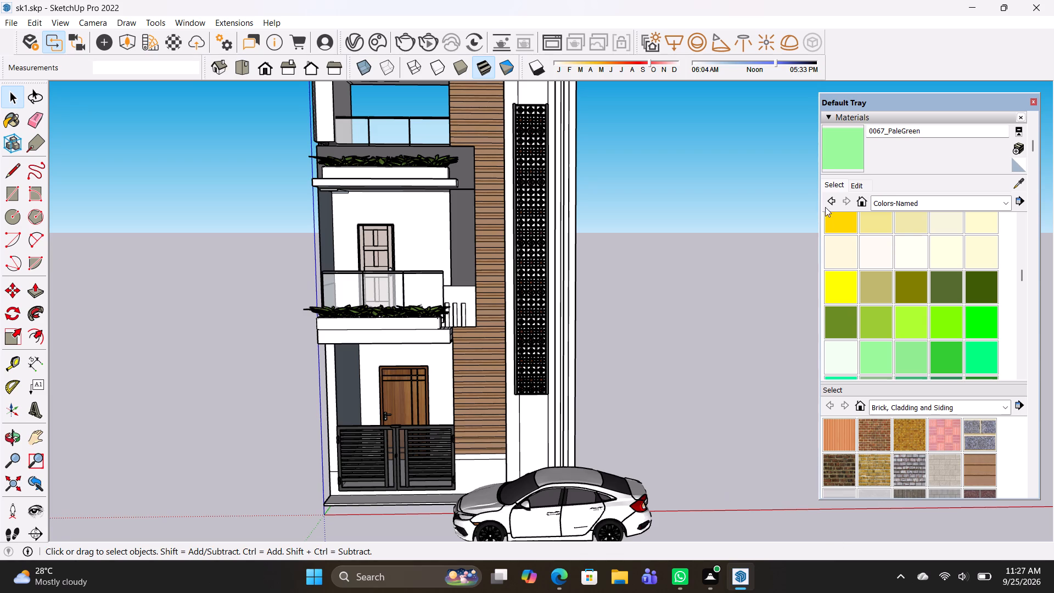
scroll(930, 333, down, 2)
scroll(868, 335, down, 2)
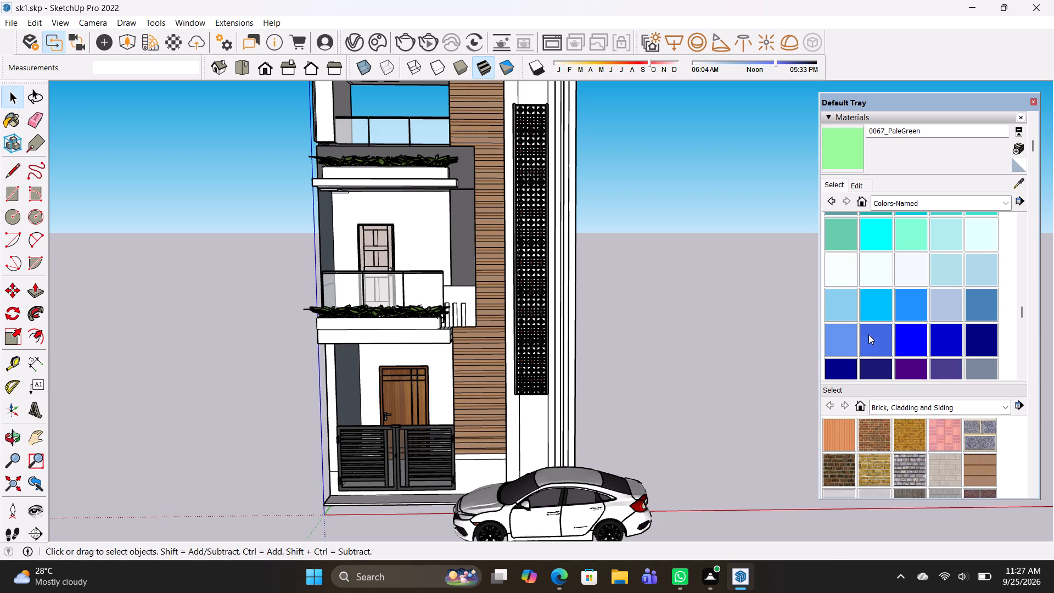
click(973, 366)
scroll(573, 226, up, 3)
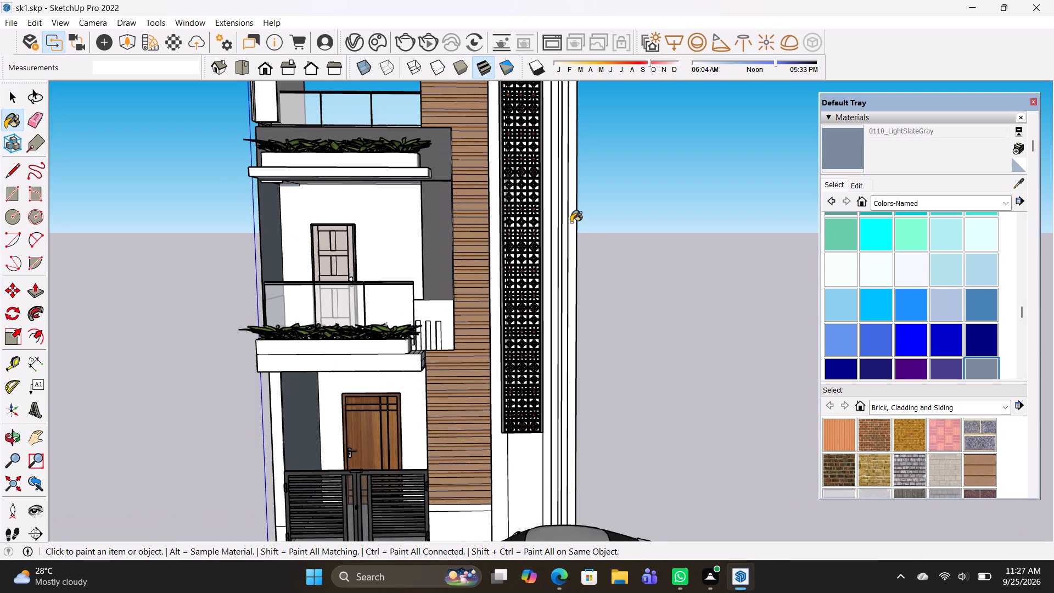
click(571, 222)
scroll(539, 223, up, 9)
middle_drag(571, 248, 627, 355)
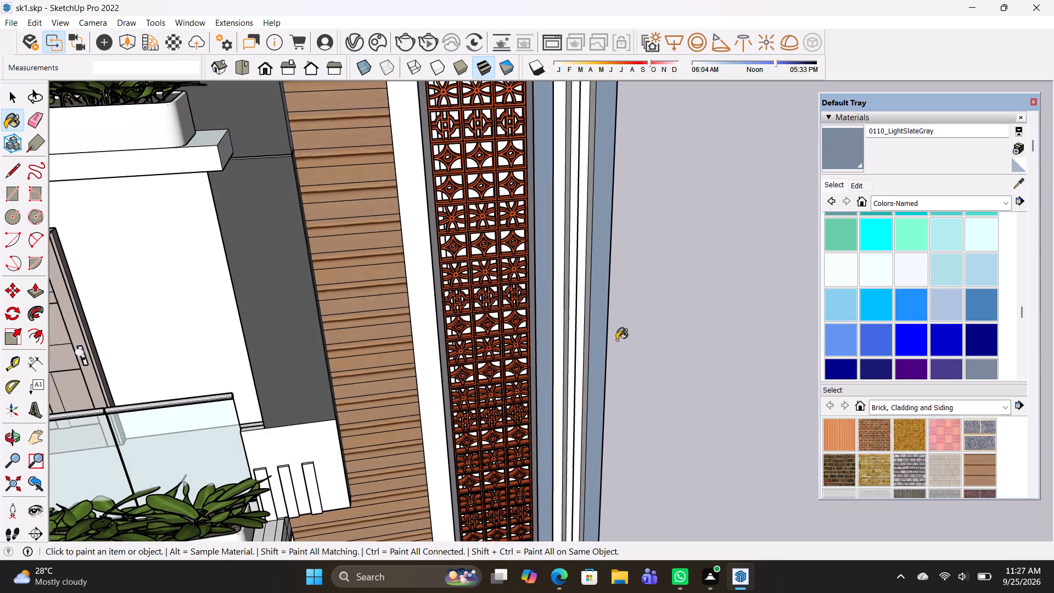
click(565, 305)
click(569, 305)
scroll(571, 301, up, 8)
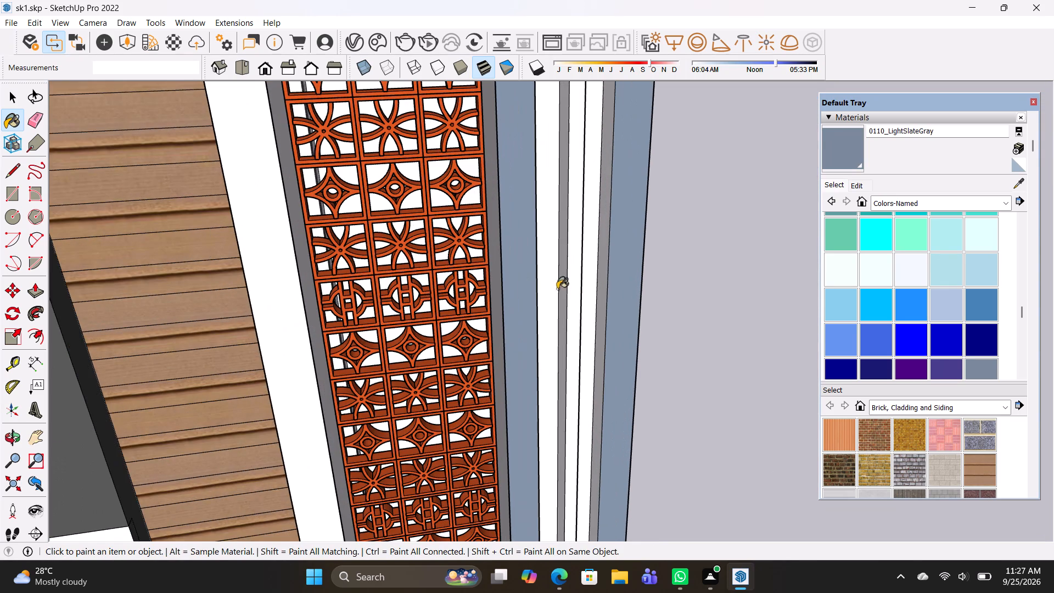
click(553, 277)
click(594, 270)
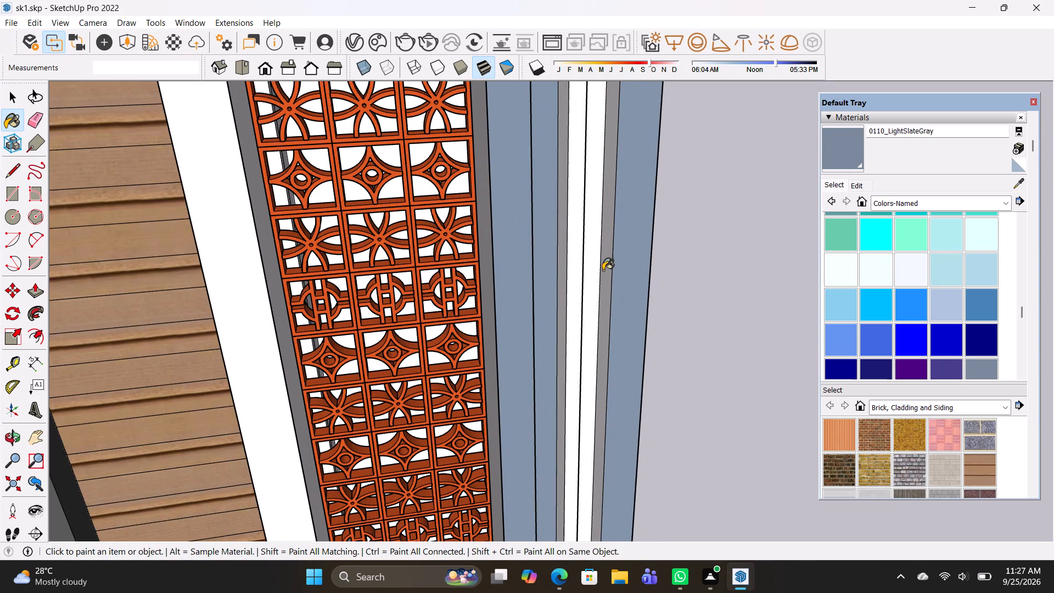
Paint the side faces of the vertical bands beside the jali strip with the same LightSlateGray.
click(604, 270)
scroll(603, 270, up, 1)
middle_drag(604, 279, 410, 286)
click(484, 256)
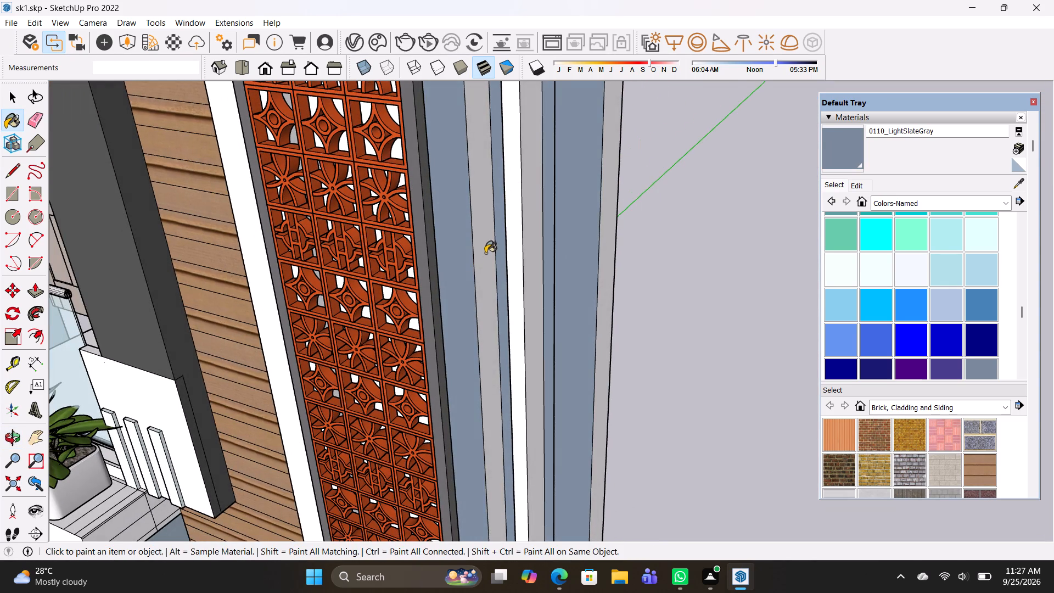
click(528, 253)
scroll(524, 255, up, 2)
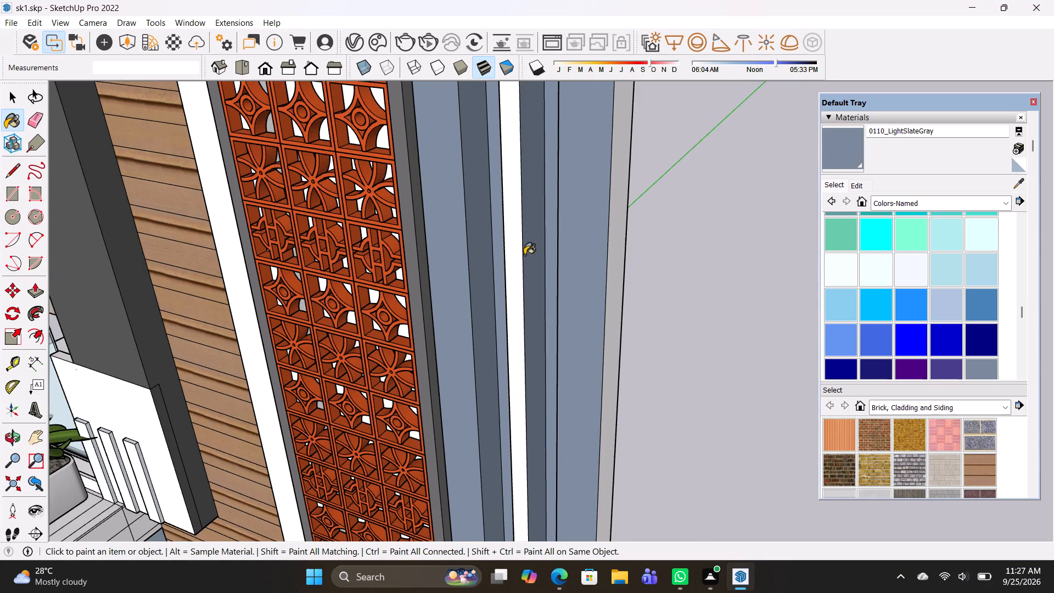
scroll(518, 265, up, 1)
middle_drag(525, 275, 609, 288)
scroll(630, 274, down, 10)
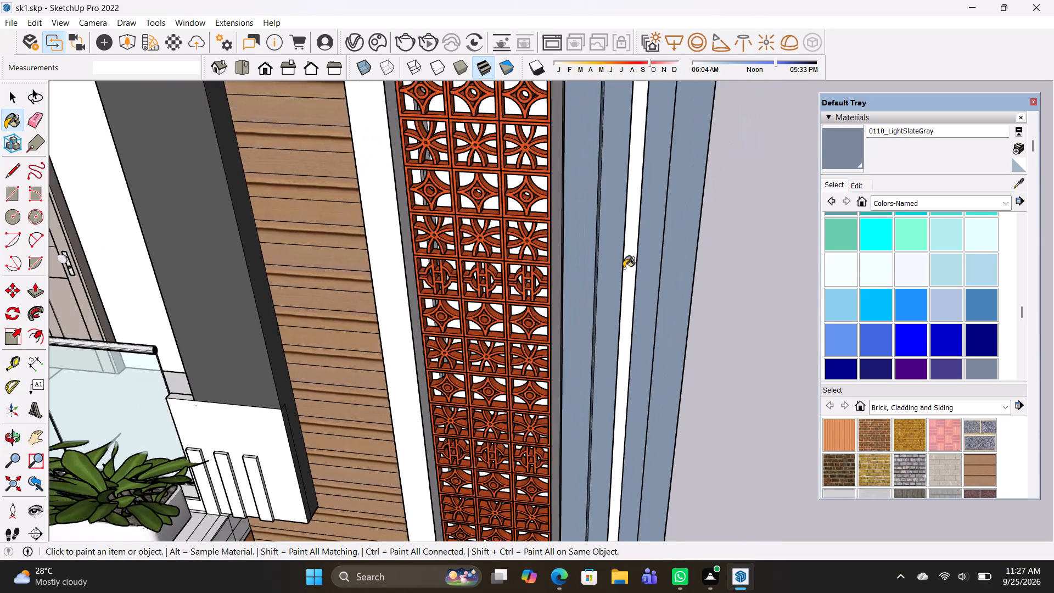
scroll(624, 268, down, 8)
shift+middle_drag(611, 273, 533, 513)
middle_drag(612, 483, 464, 471)
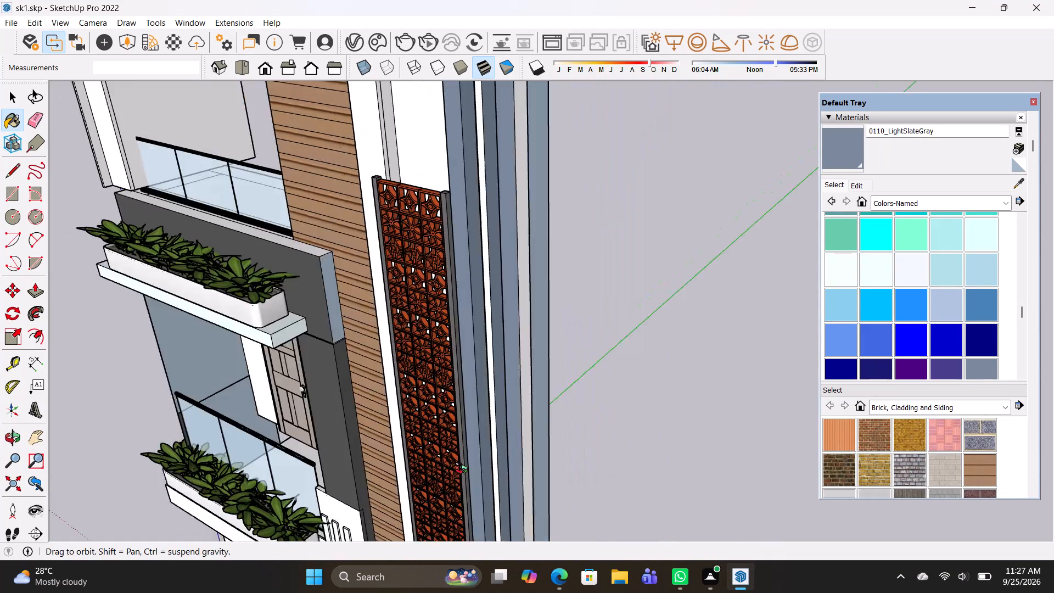
middle_drag(464, 471, 442, 456)
click(501, 297)
scroll(514, 300, down, 7)
shift+middle_drag(503, 309, 555, 486)
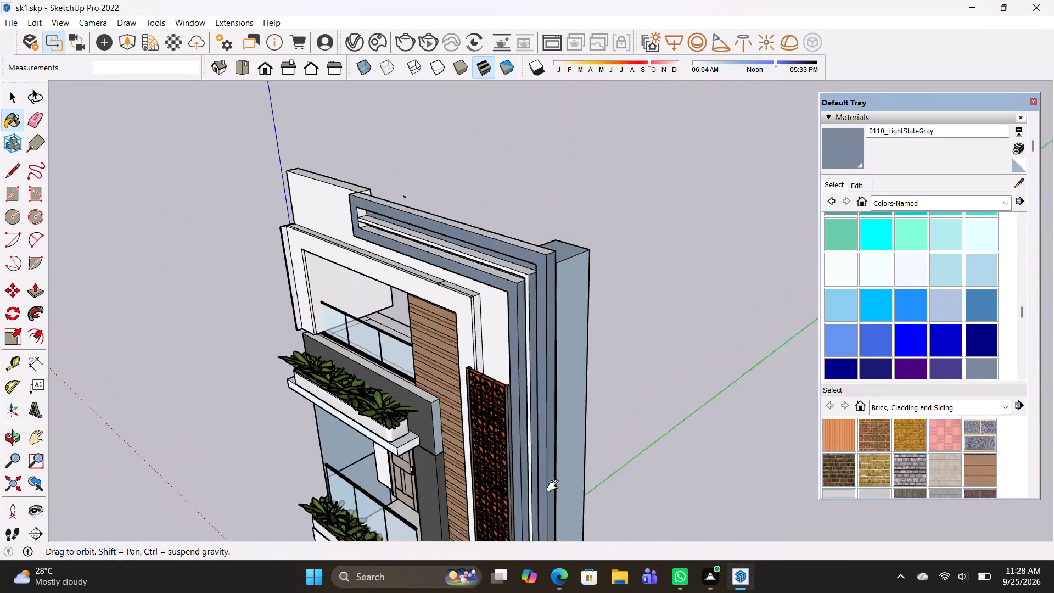
shift+middle_drag(555, 486, 571, 490)
Paint the end, upper and lower recess faces of the horizontal parapet frame with LightSlateGray.
scroll(490, 278, up, 9)
middle_drag(510, 295, 594, 204)
scroll(289, 198, up, 3)
click(260, 182)
click(253, 156)
middle_drag(377, 195, 454, 310)
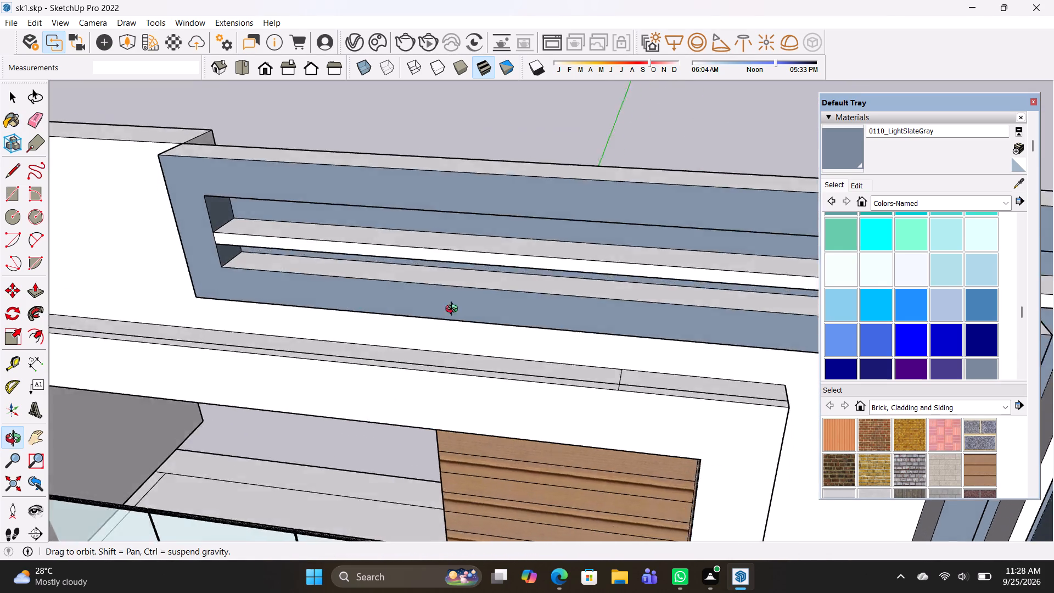
middle_drag(454, 310, 486, 272)
click(491, 210)
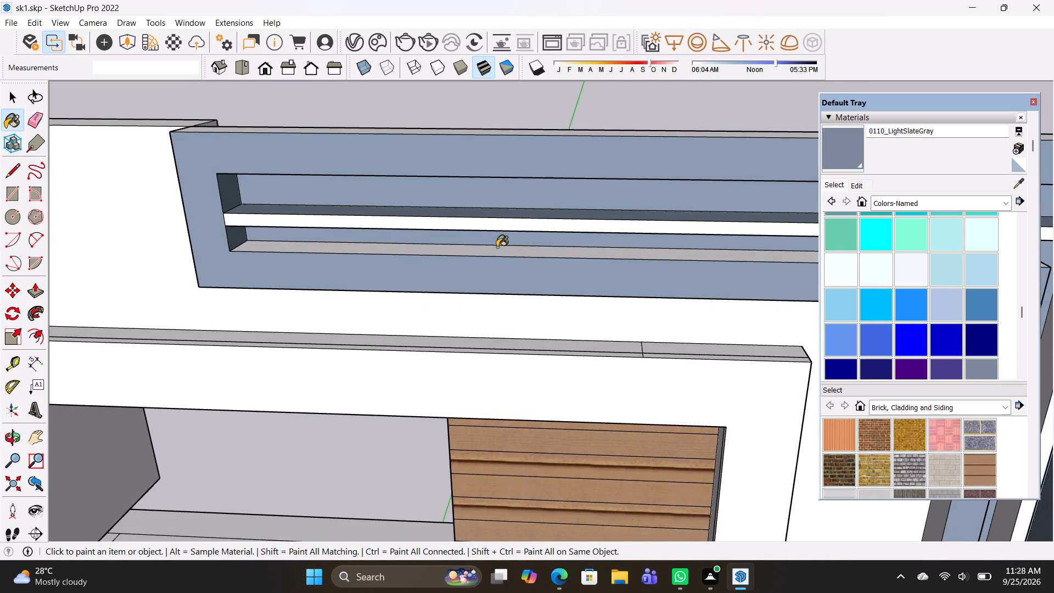
click(497, 247)
middle_drag(522, 250, 503, 123)
scroll(503, 122, up, 1)
click(495, 180)
scroll(551, 188, down, 8)
middle_drag(760, 237, 597, 252)
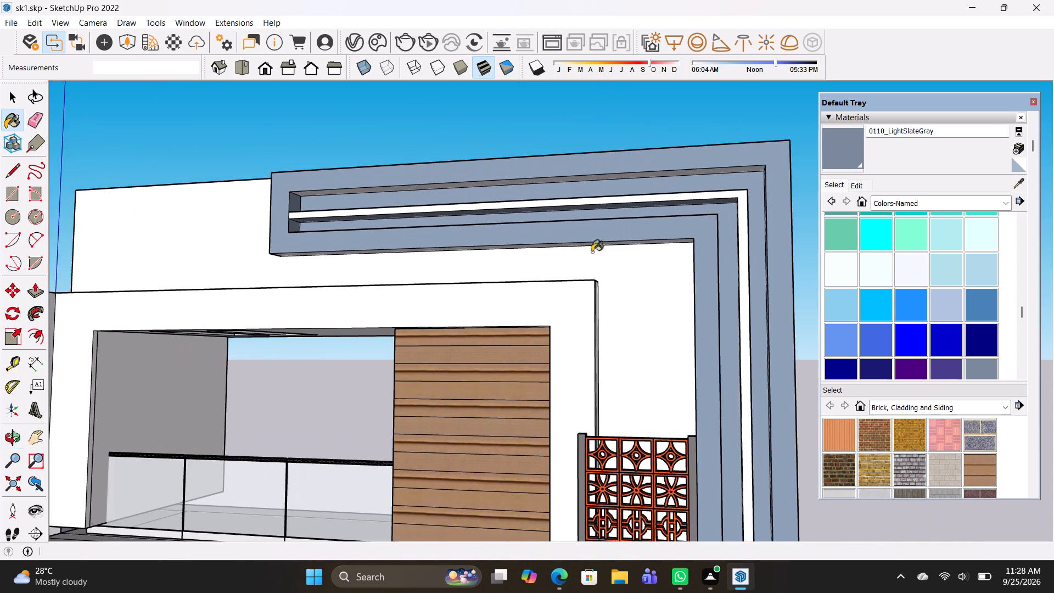
scroll(568, 250, down, 4)
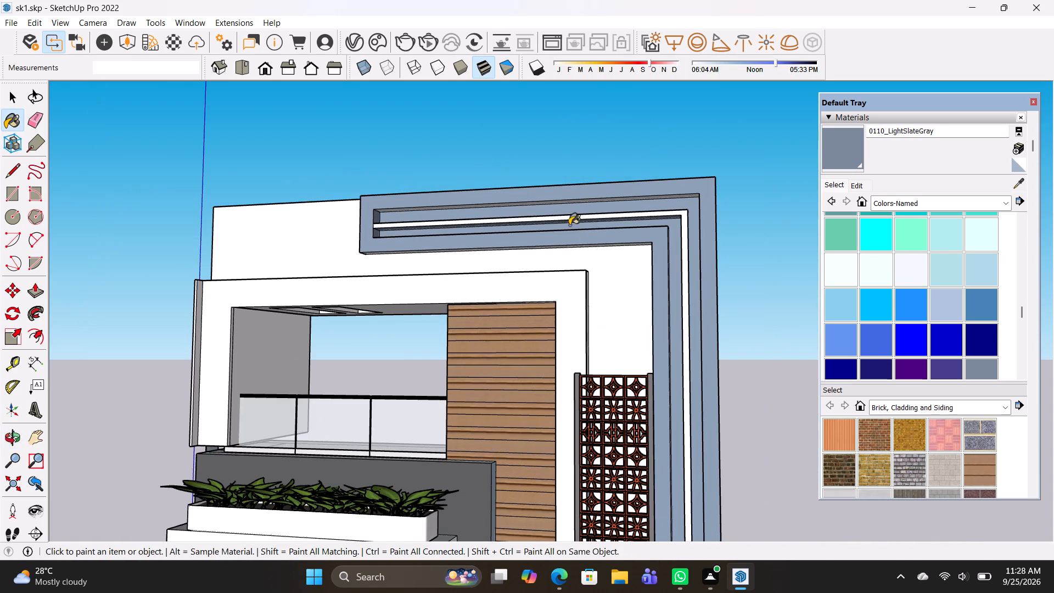
Apply a beige square tile from the Tile materials to the white wall behind the parapet frame and jali strip.
middle_drag(601, 305, 641, 308)
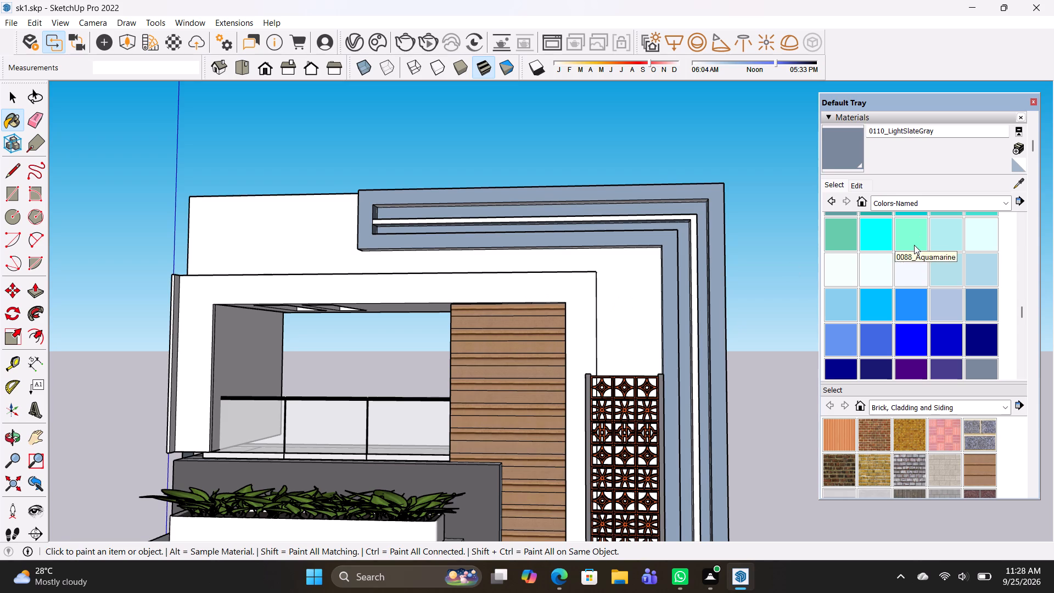
click(948, 411)
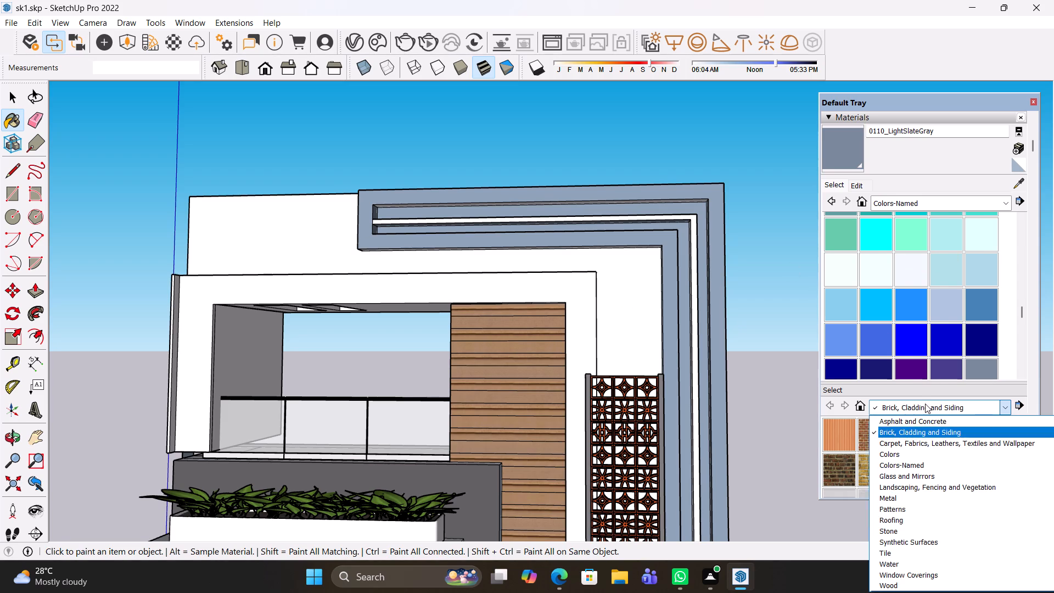
scroll(924, 403, down, 3)
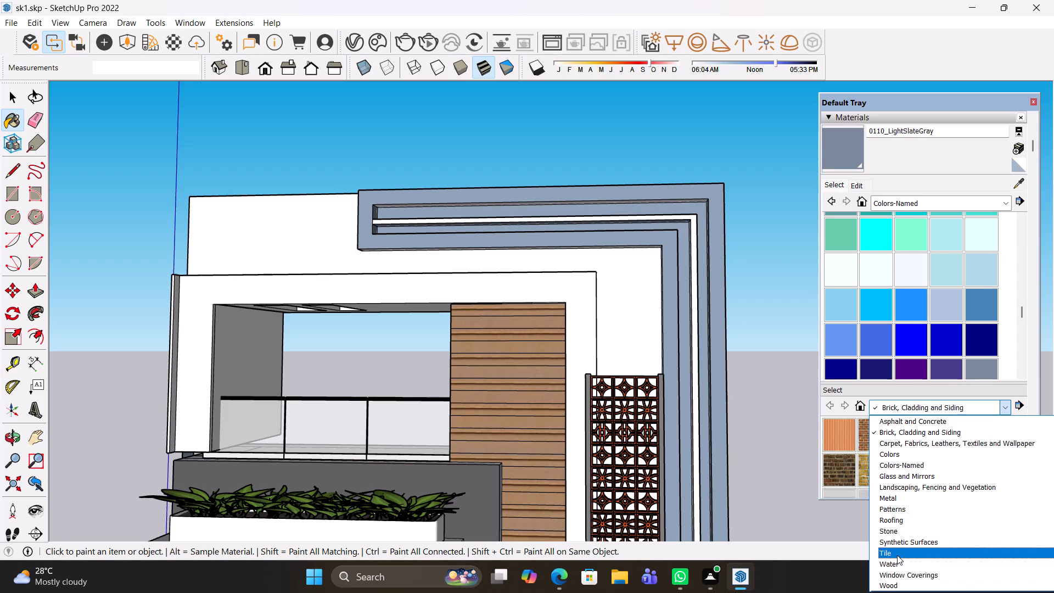
click(897, 555)
scroll(891, 410, down, 7)
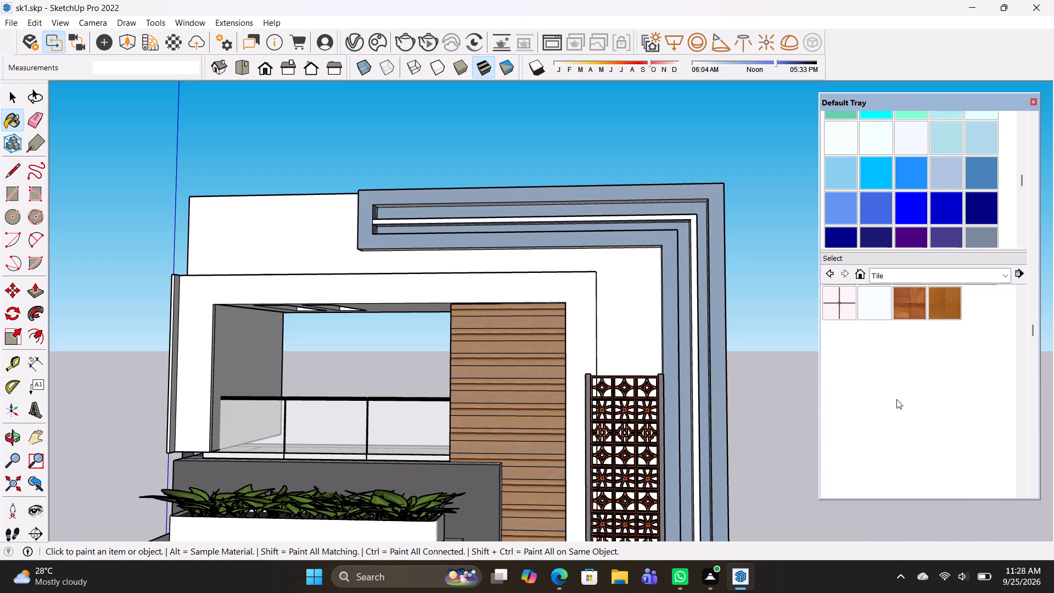
scroll(896, 397, up, 2)
click(916, 368)
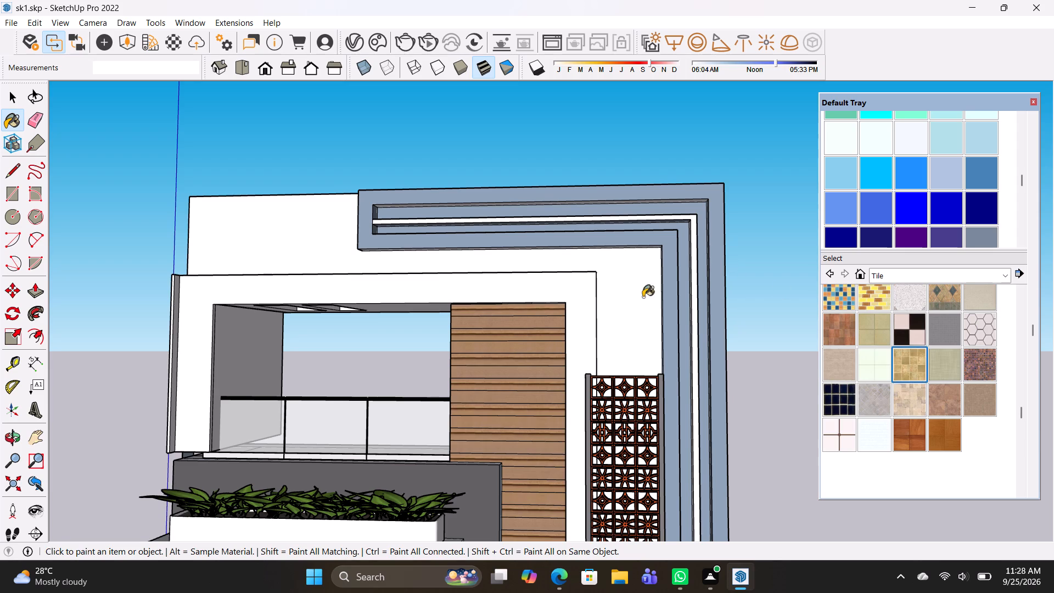
click(607, 309)
scroll(337, 331, down, 3)
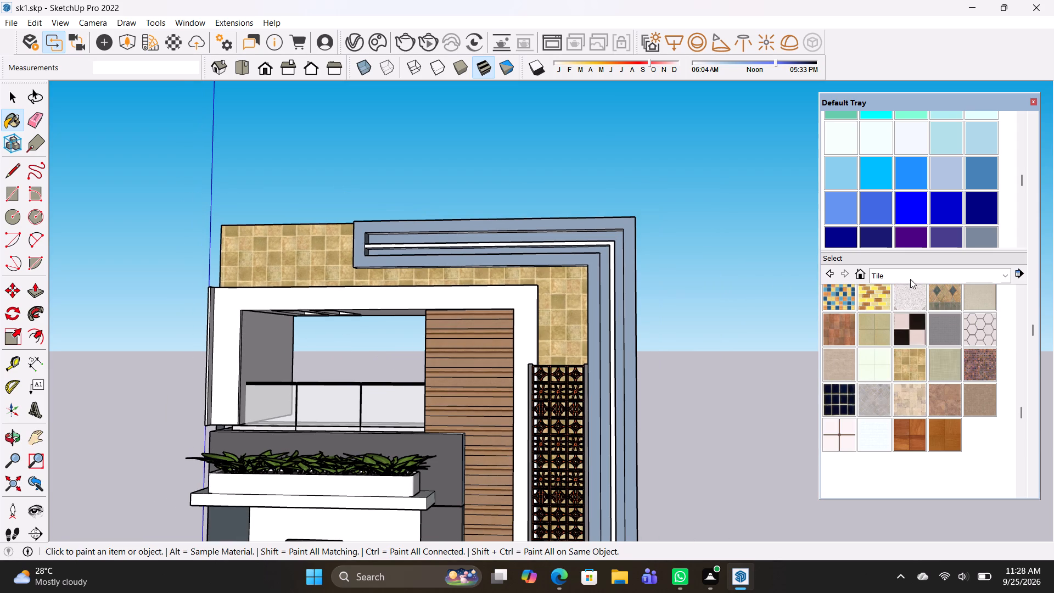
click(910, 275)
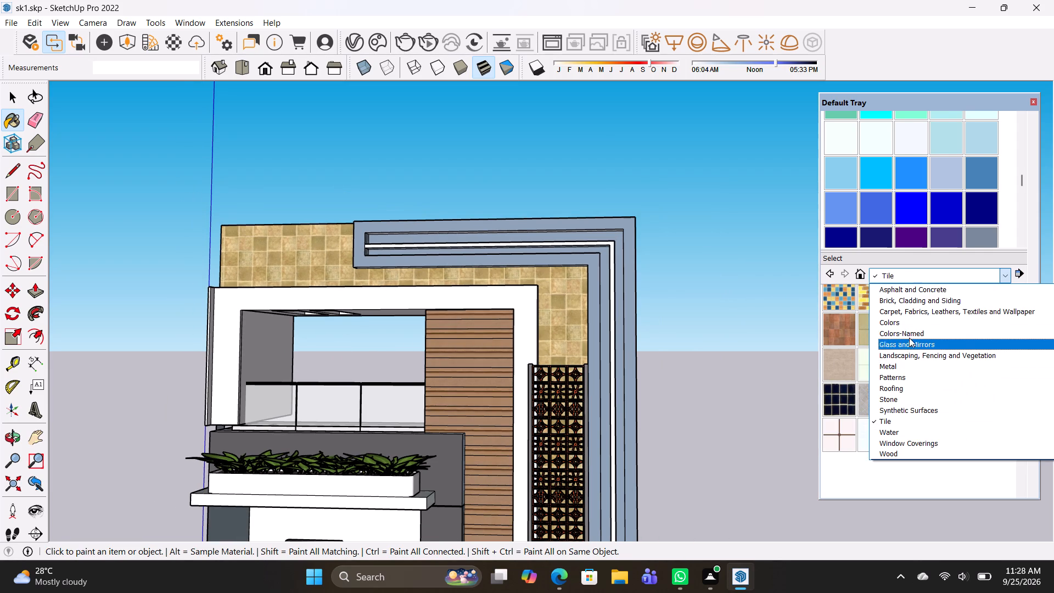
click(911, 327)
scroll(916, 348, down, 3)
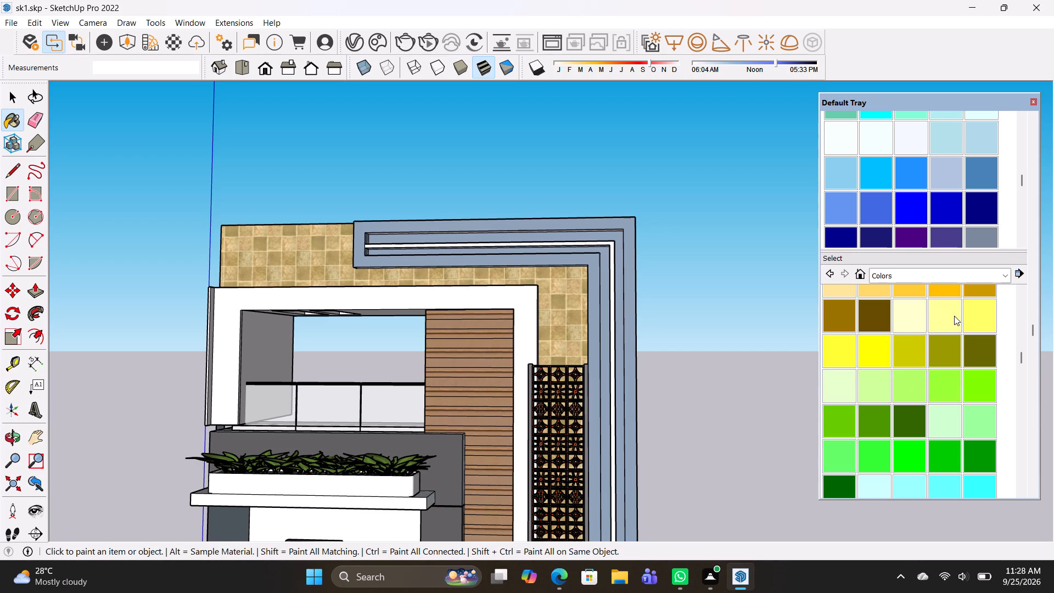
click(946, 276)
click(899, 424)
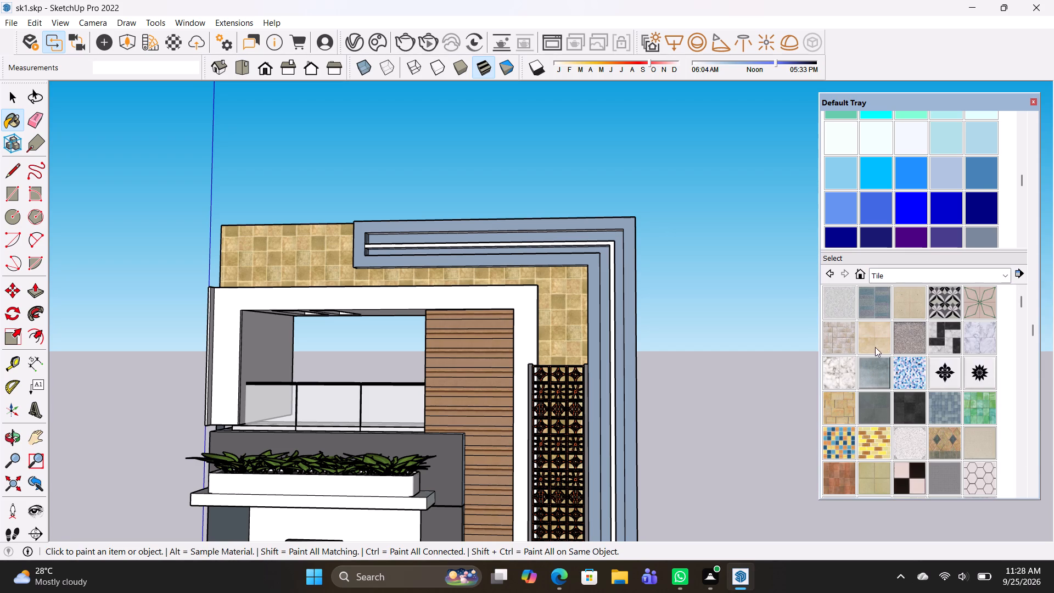
Apply Field Square Tile to the top balcony's side wall and the rear and adjoining side walls of the two lower levels.
click(874, 347)
click(262, 357)
scroll(273, 357, down, 3)
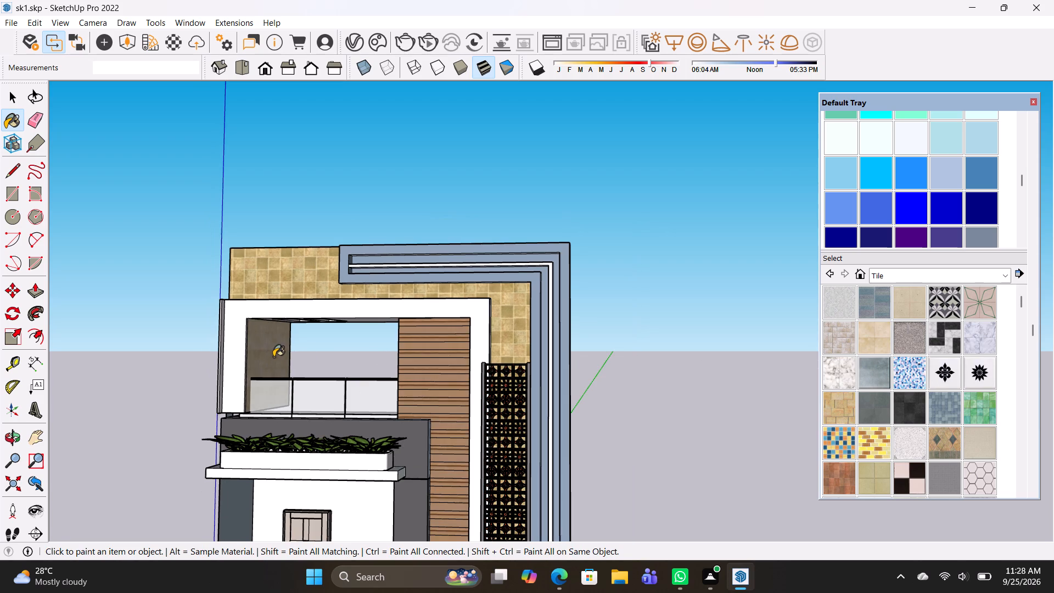
shift+middle_drag(302, 370, 350, 0)
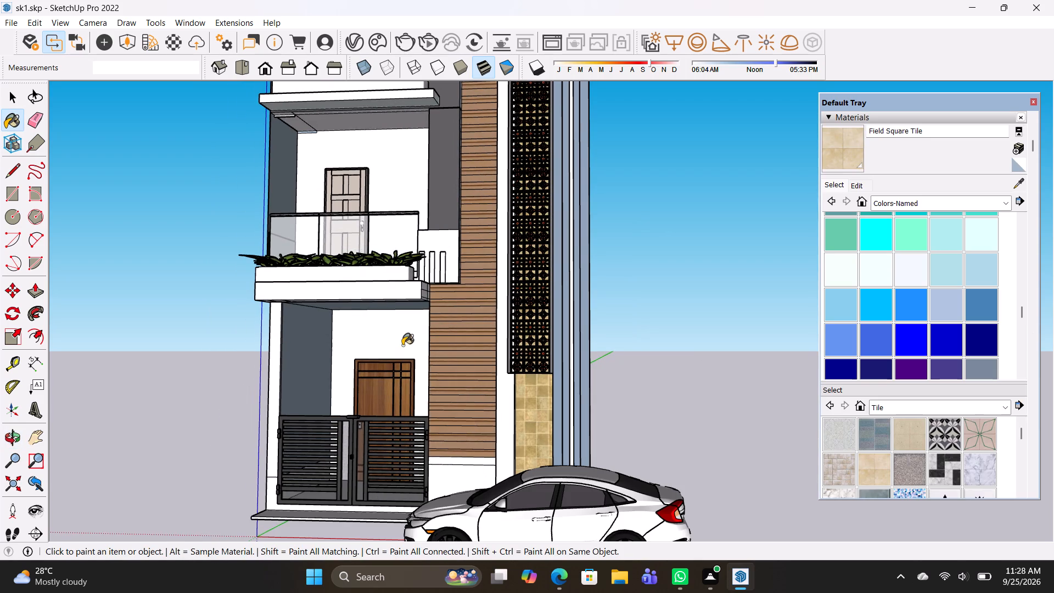
click(402, 345)
click(299, 365)
click(394, 180)
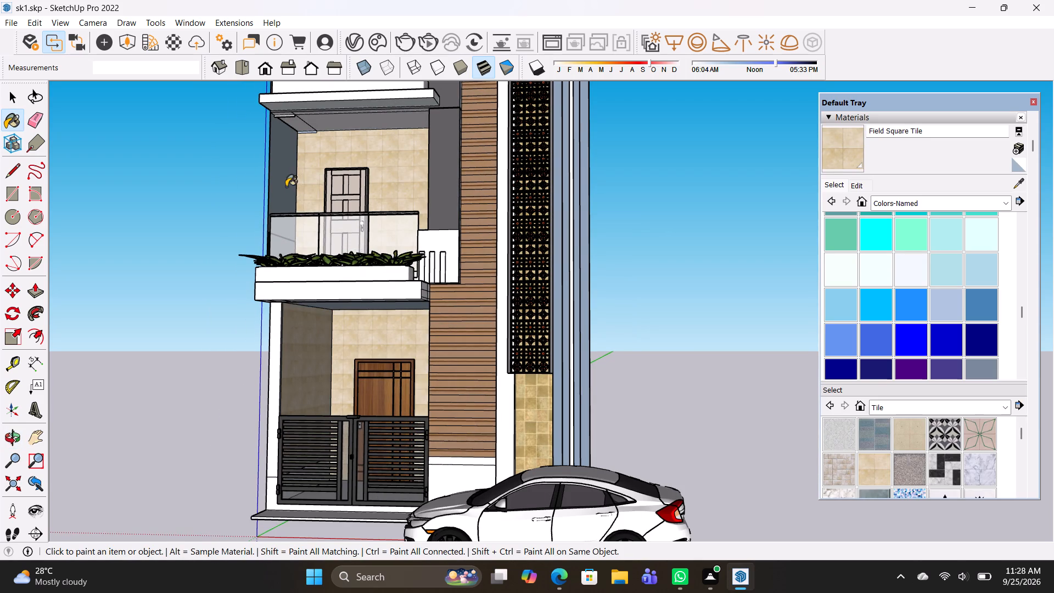
click(286, 187)
Apply Field Square Tile to the opposite side walls of the middle balcony and the ground-floor entrance.
middle_drag(402, 171, 657, 227)
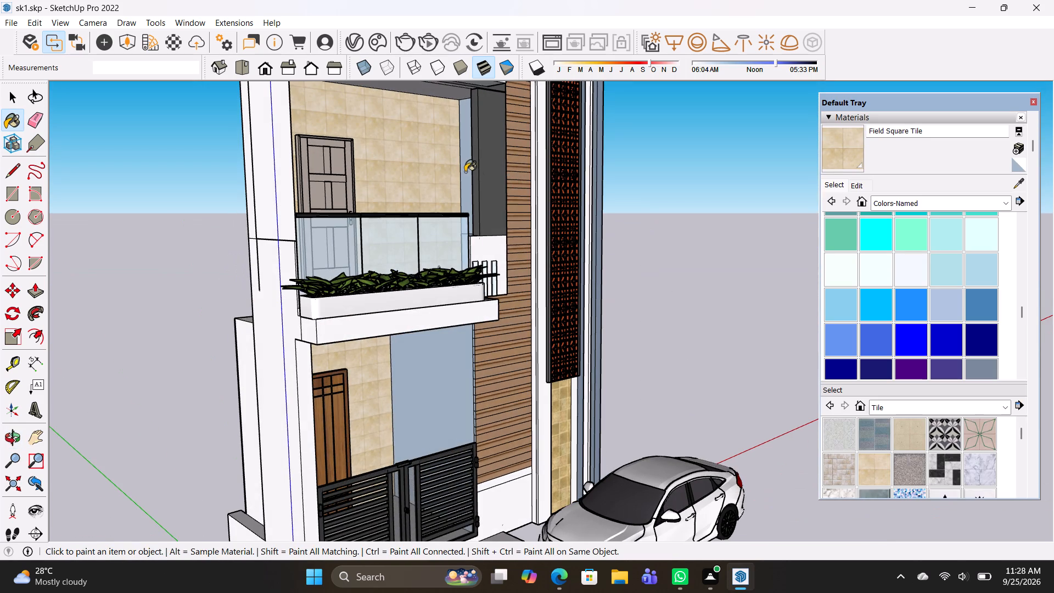
click(465, 171)
click(445, 376)
Paint the middle balcony's ceiling, including the small dropped slab in its corner, with Field Square Tile.
middle_drag(449, 372, 251, 289)
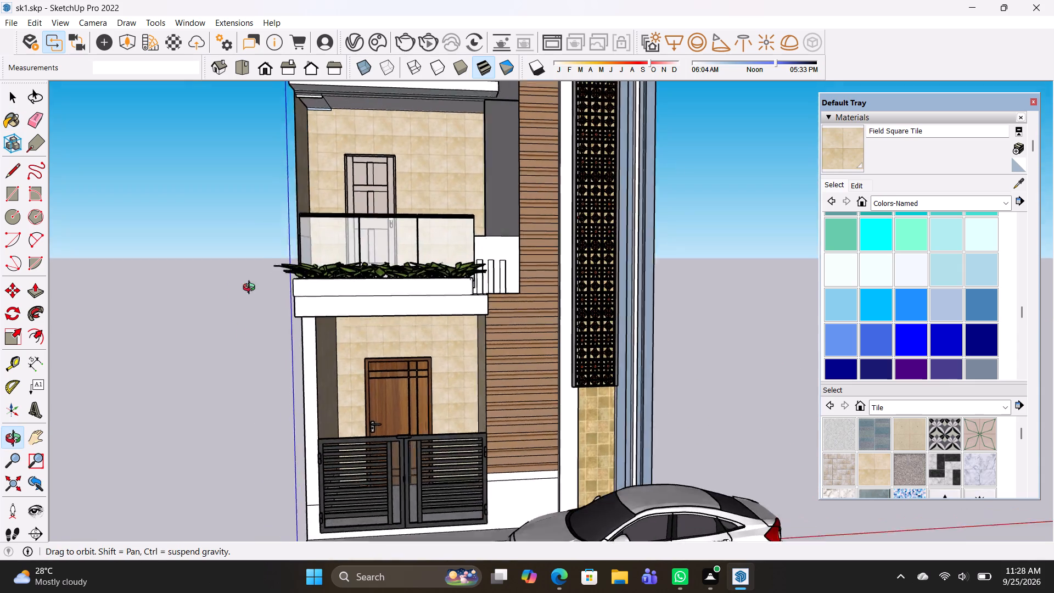
middle_drag(251, 289, 251, 289)
shift+middle_drag(409, 206, 424, 304)
scroll(427, 220, up, 6)
click(420, 245)
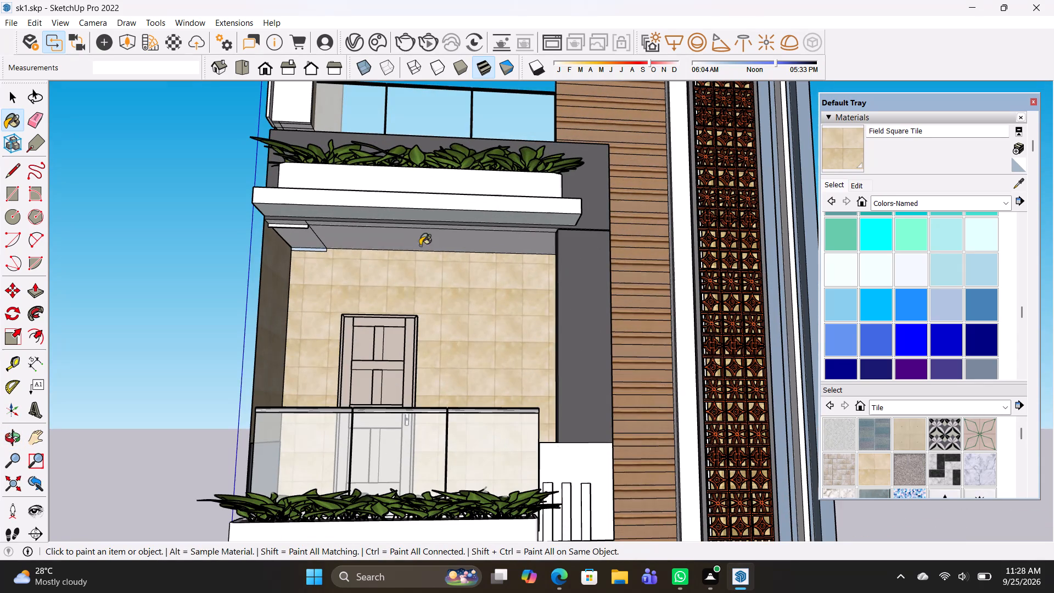
scroll(314, 235, up, 1)
click(300, 236)
scroll(300, 236, up, 9)
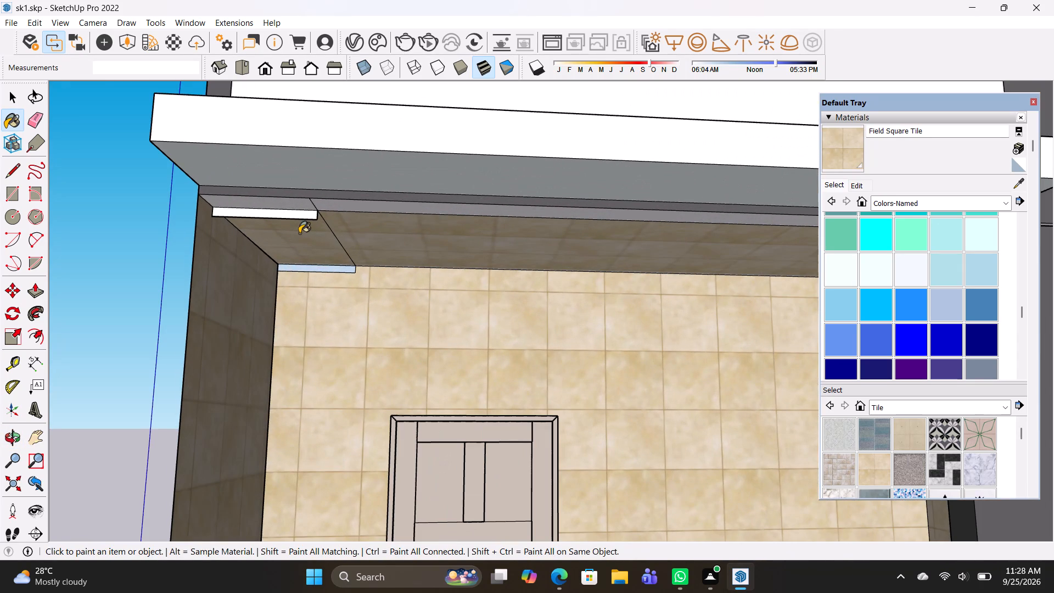
Erase the small dropped slab and its leftover edges from the corner of the middle balcony's ceiling.
key(e)
click(319, 270)
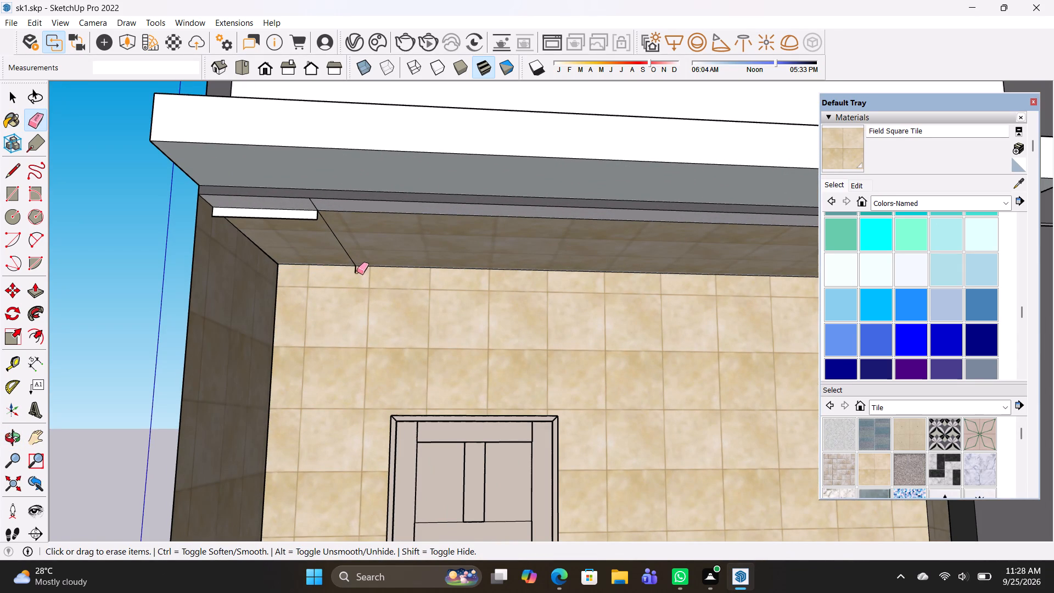
click(357, 272)
drag(352, 254, 319, 236)
scroll(310, 213, up, 2)
drag(315, 219, 320, 223)
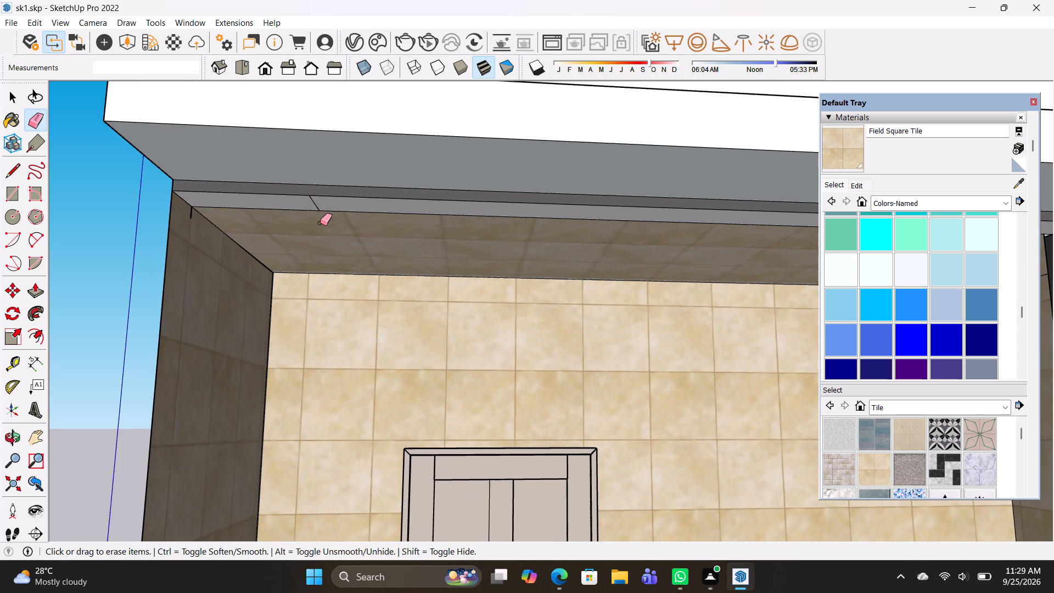
drag(317, 204, 308, 199)
click(190, 214)
scroll(243, 272, down, 3)
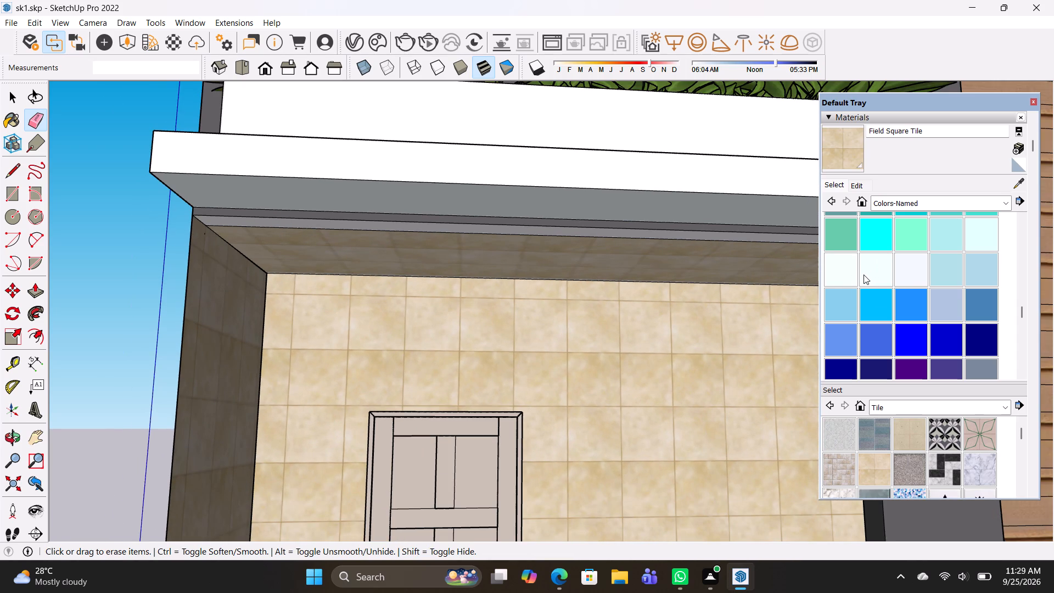
Examine the whole front elevation, from the balconies to the entrance, and undo and redo the last edit.
scroll(833, 275, down, 17)
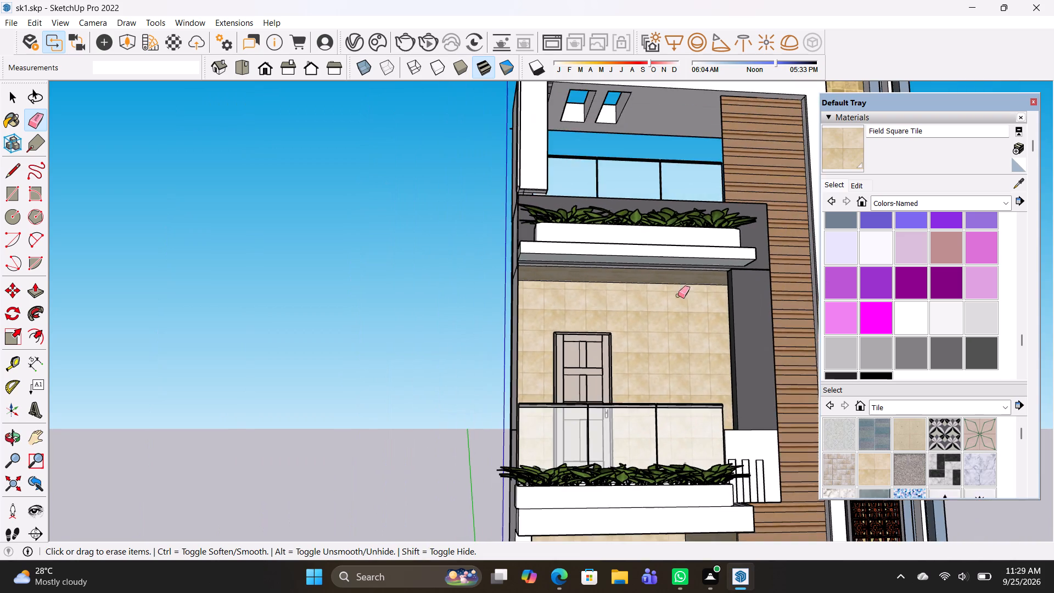
shift+middle_drag(675, 297, 619, 122)
scroll(623, 265, down, 4)
middle_drag(619, 312, 539, 385)
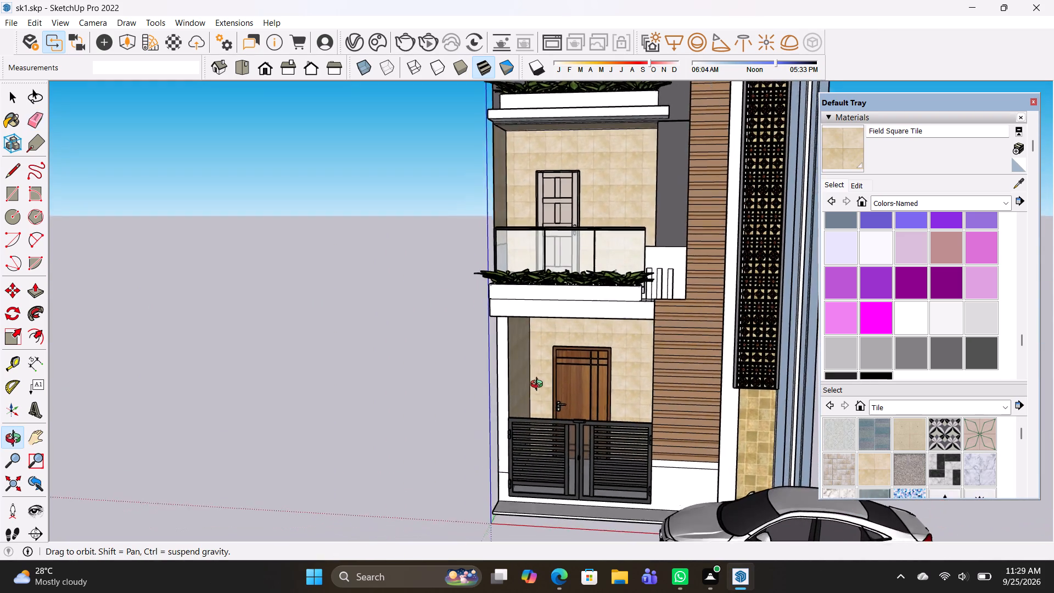
middle_drag(539, 385, 615, 373)
scroll(606, 360, down, 7)
middle_drag(600, 367, 535, 406)
key(ctrl+z)
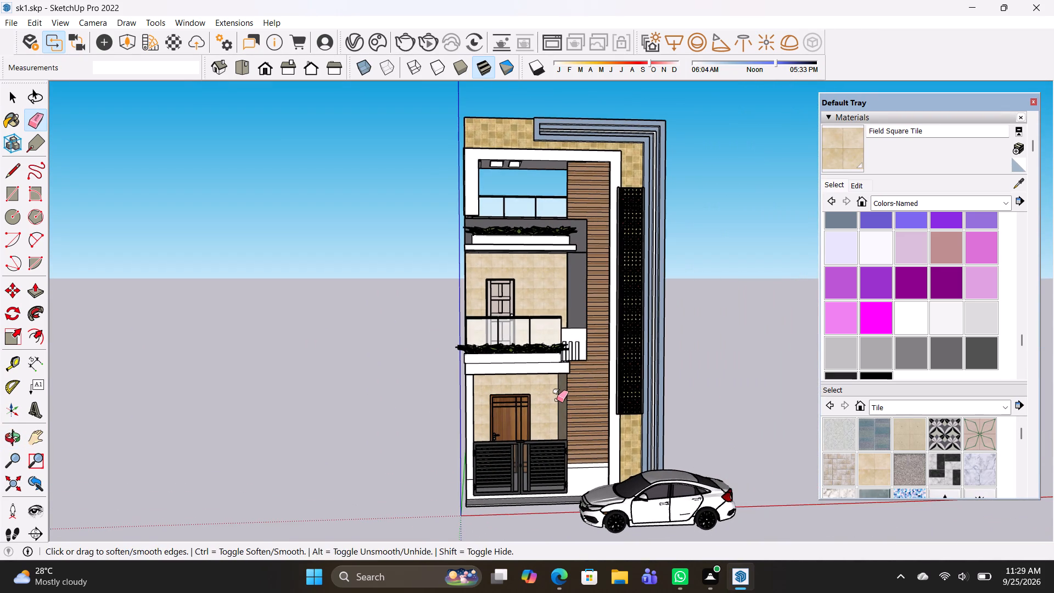
key(ctrl+y)
Save the completed house elevation model in its existing sk1 file.
key(ctrl+s)
click(5, 19)
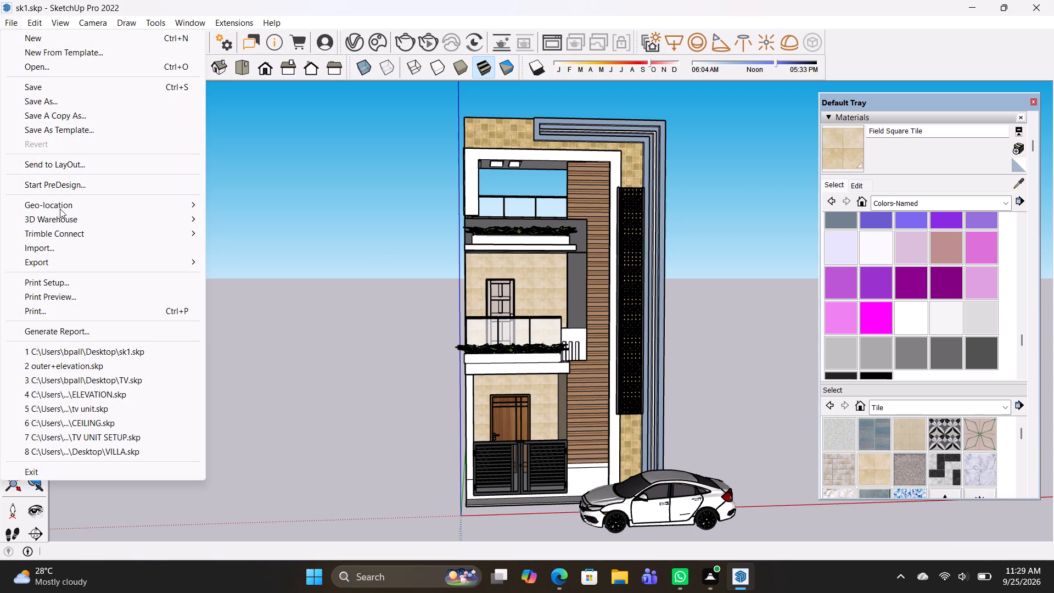
click(215, 282)
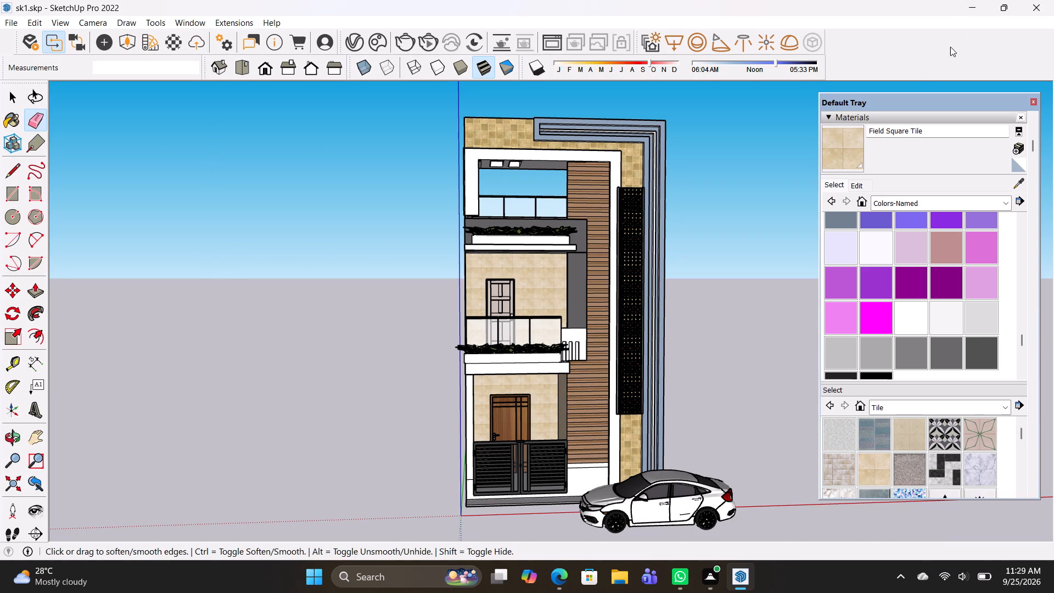
key(ctrl+s)
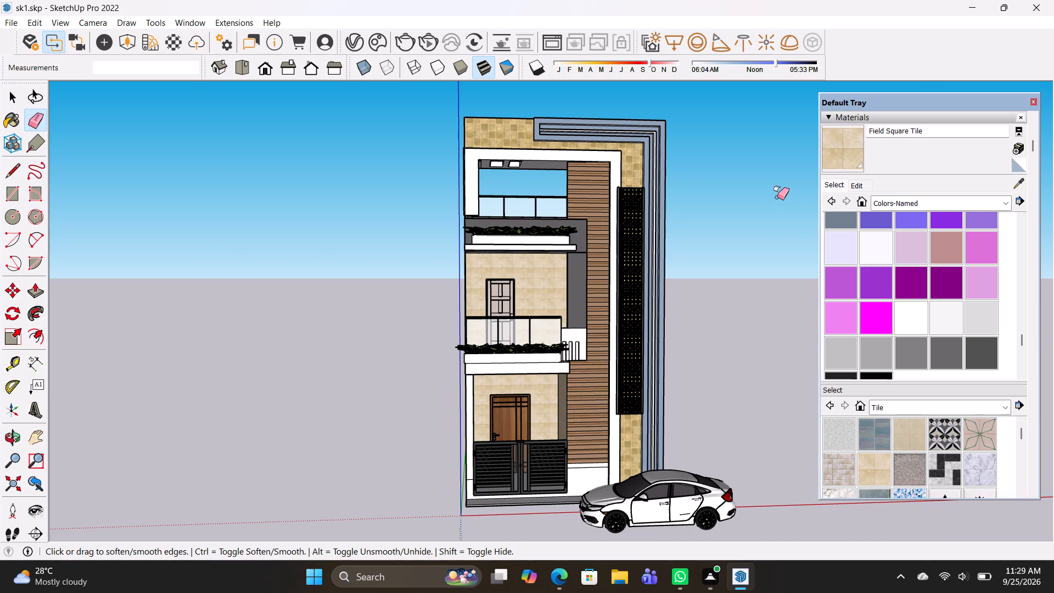